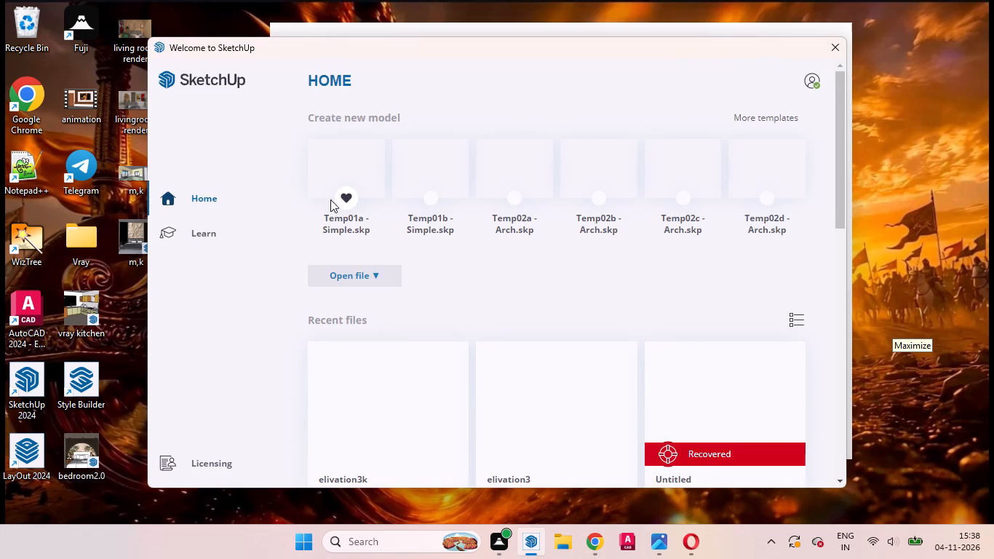
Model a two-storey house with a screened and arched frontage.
Create a new model from the Simple template in inches.
drag(395, 80, 448, 79)
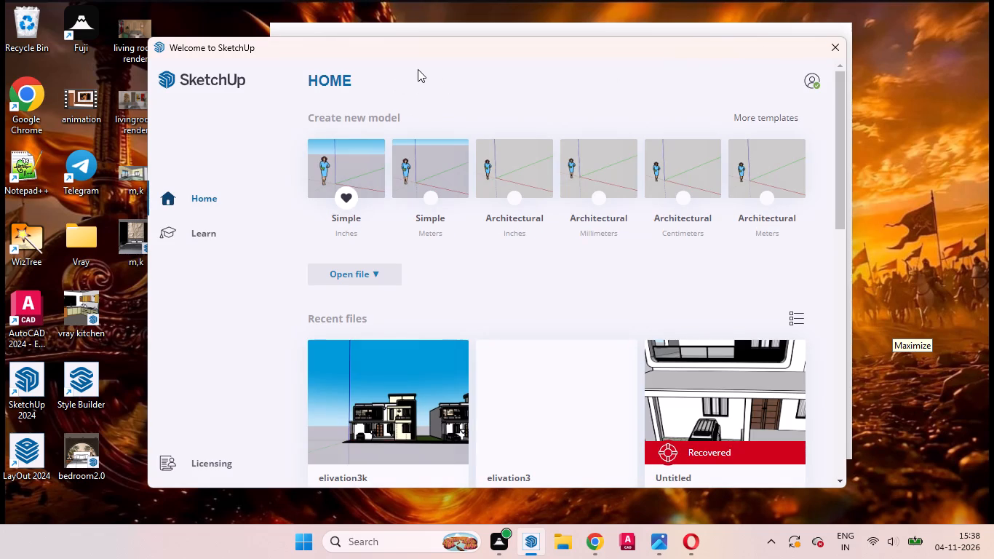
drag(418, 68, 495, 69)
drag(445, 41, 496, 45)
drag(430, 54, 522, 45)
click(424, 164)
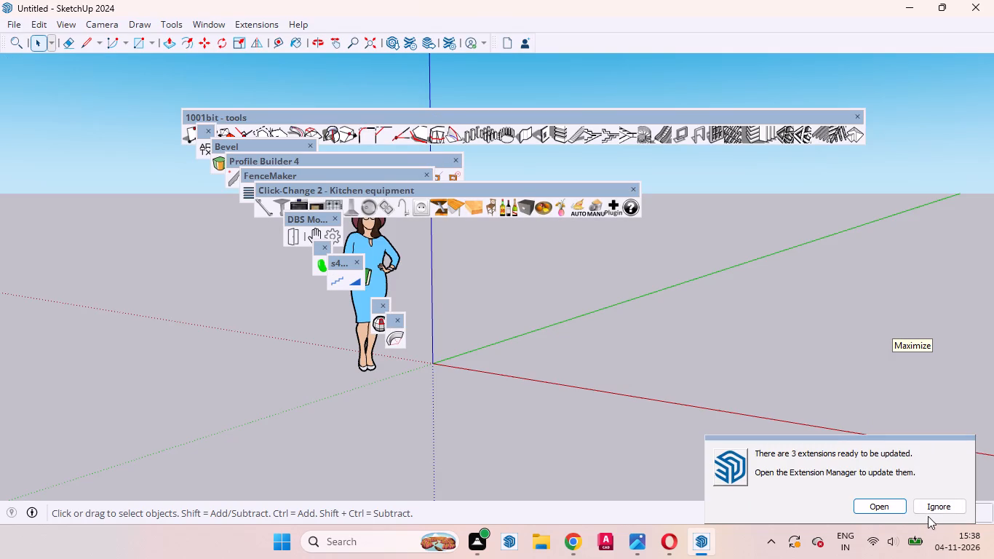
Ignore the notice about extension updates.
click(934, 508)
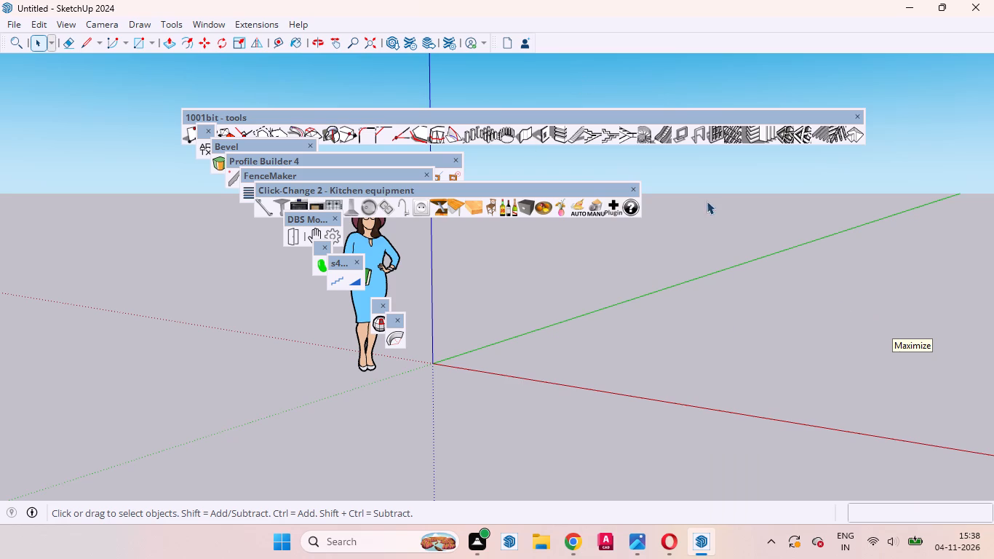
click(921, 330)
click(907, 357)
click(641, 275)
Close the floating extension toolbars, including Profile Builder 4, FenceMaker, Kitchen equipment and Bevel, keeping only 1001bit - tools.
scroll(640, 342, down, 16)
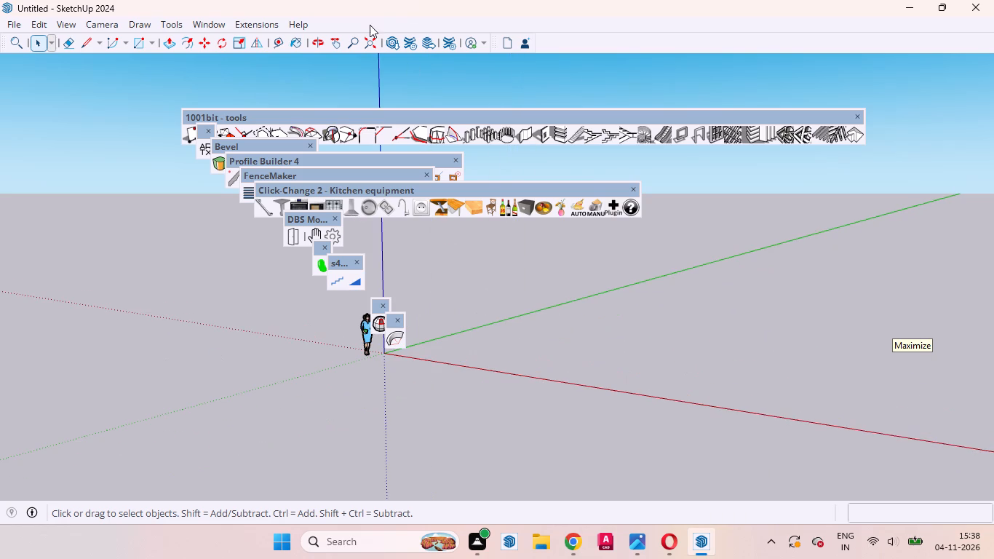
click(456, 159)
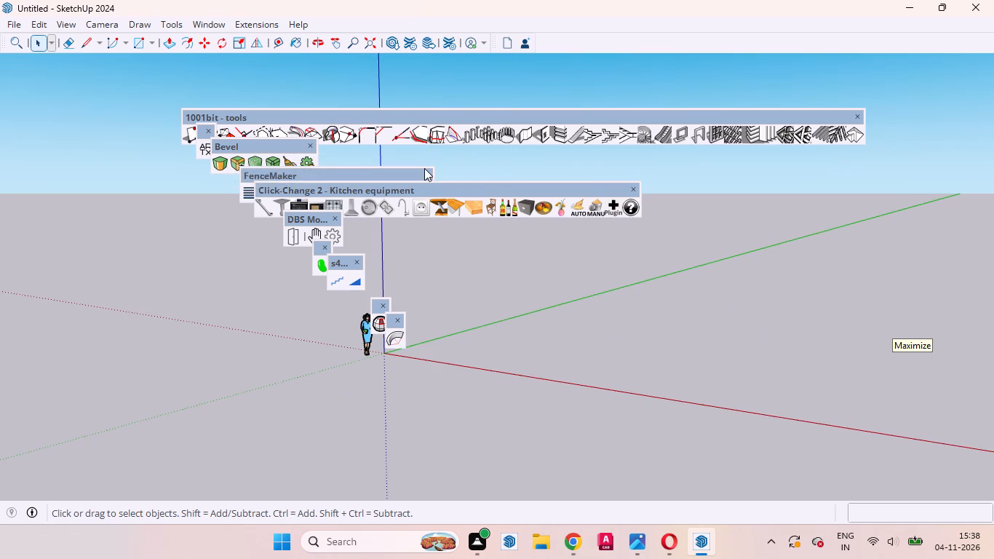
click(424, 168)
click(430, 176)
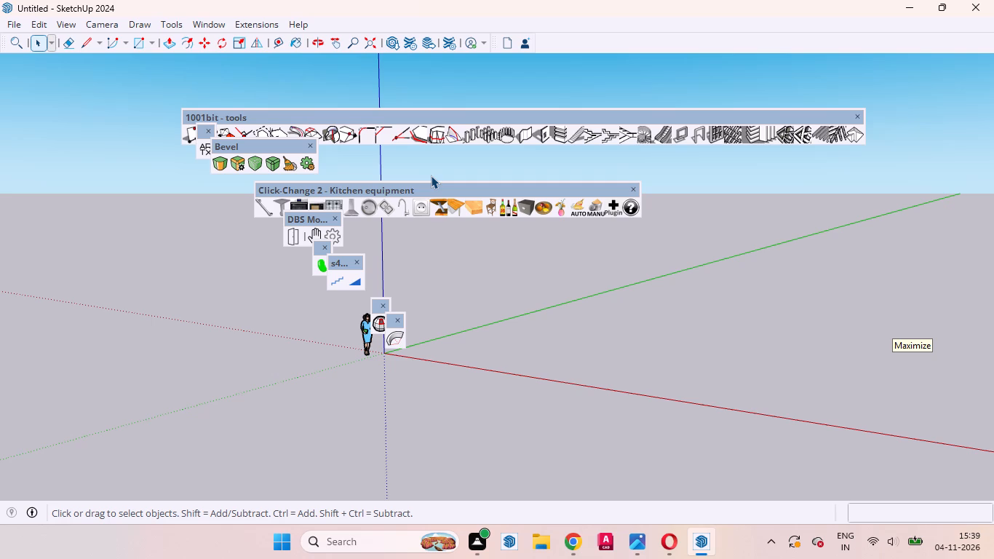
click(401, 319)
click(384, 301)
click(357, 262)
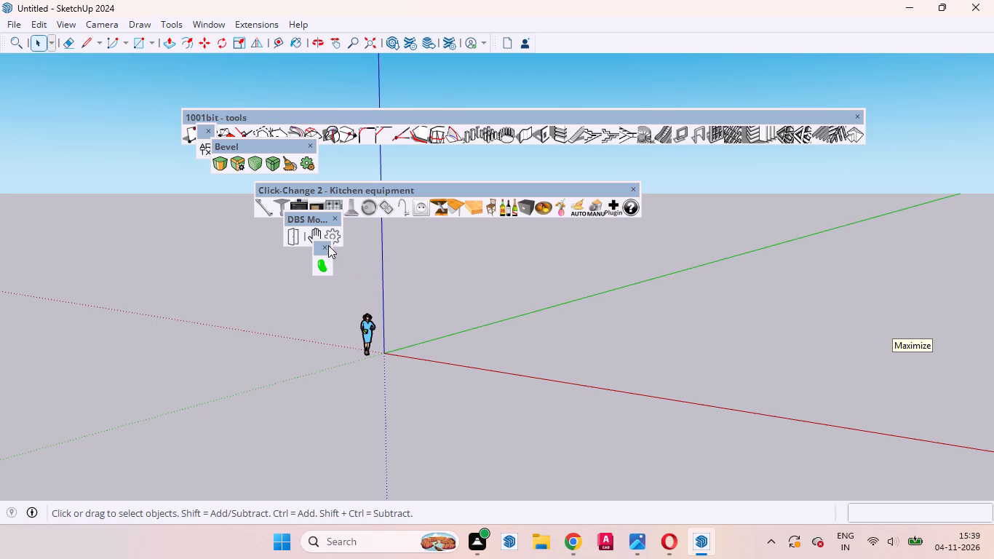
click(327, 245)
click(333, 222)
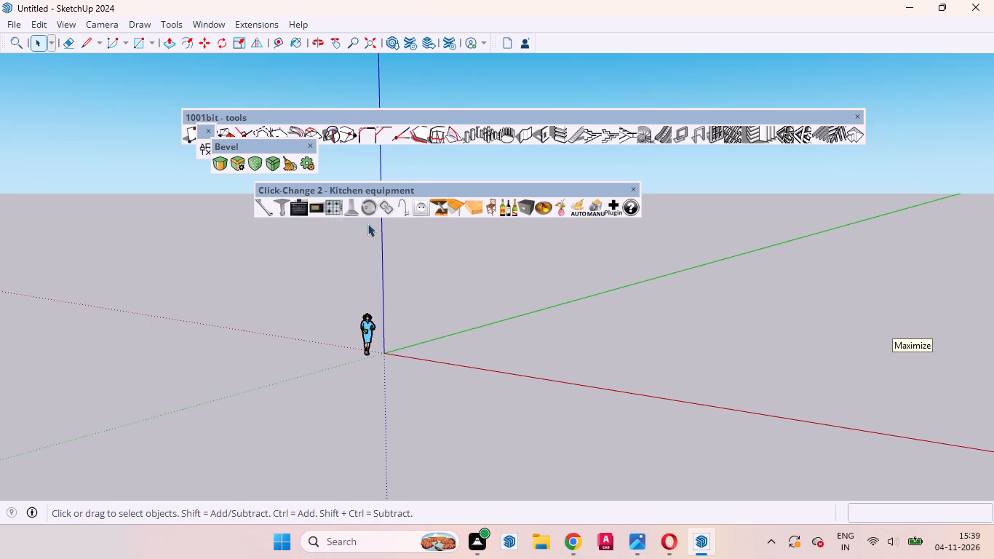
click(632, 180)
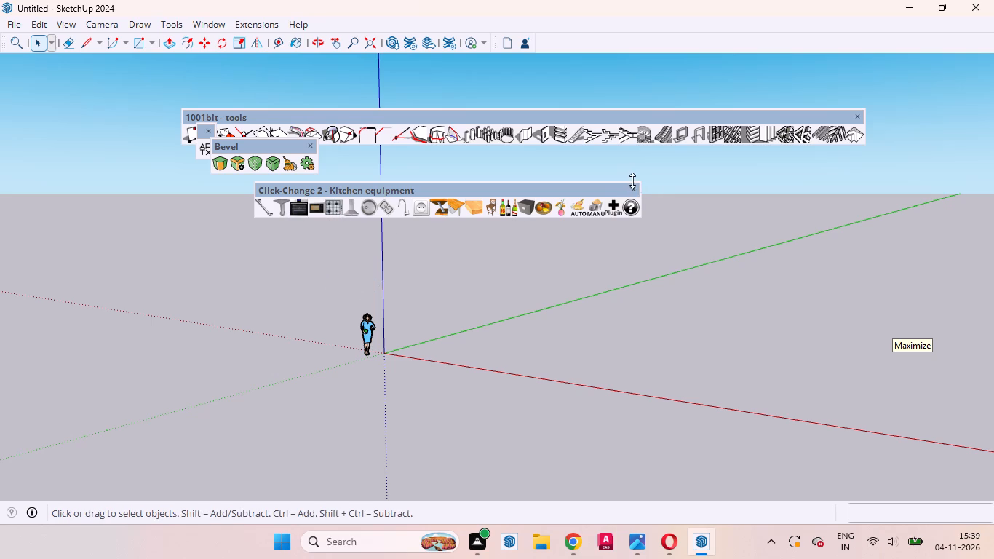
click(633, 186)
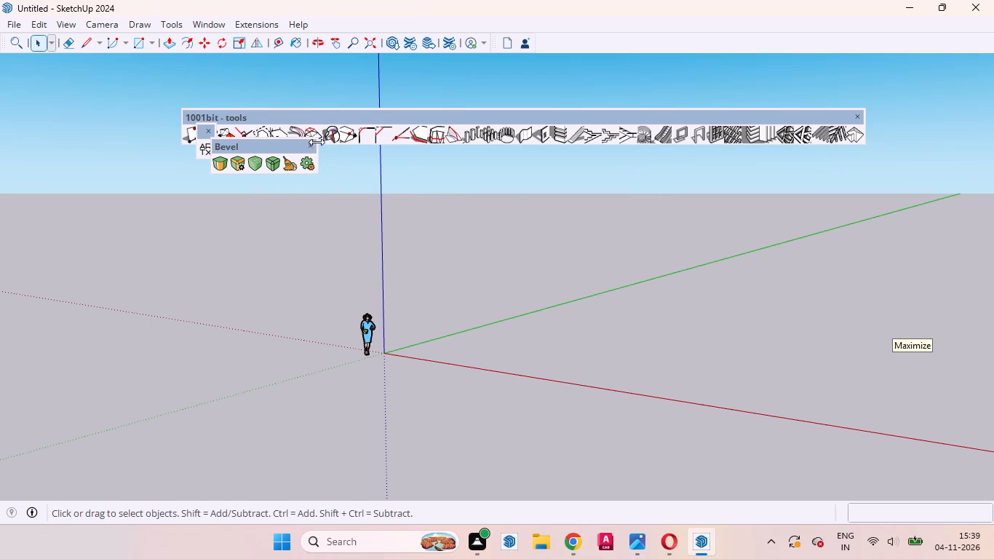
click(313, 142)
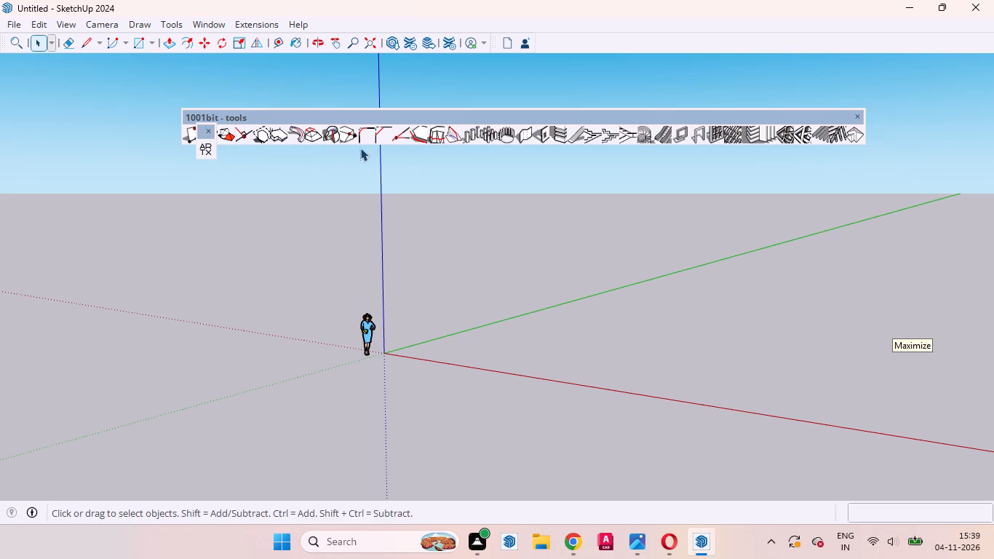
click(206, 128)
Show the Large Tool Set toolbar and hide the Getting Started toolbar.
right_click(448, 24)
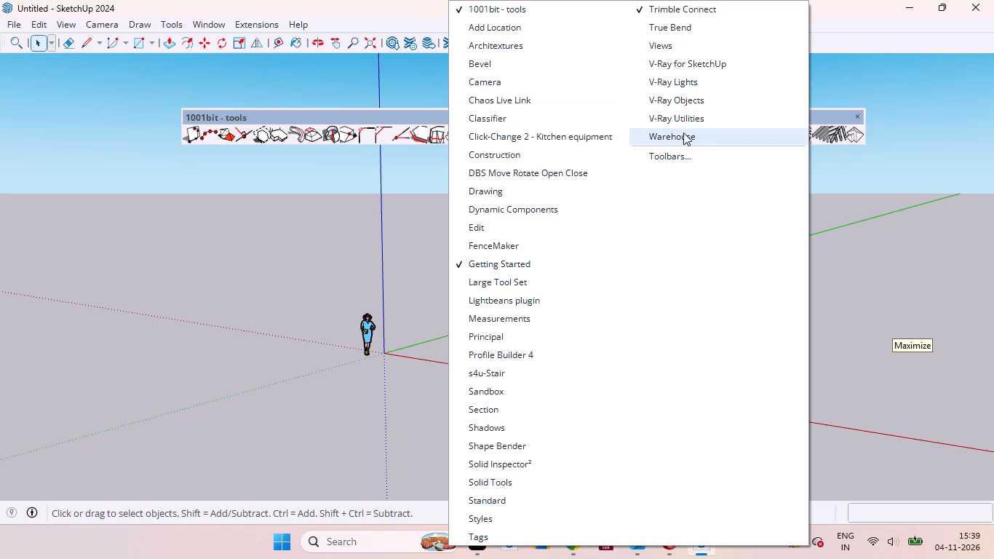
click(485, 287)
right_click(490, 18)
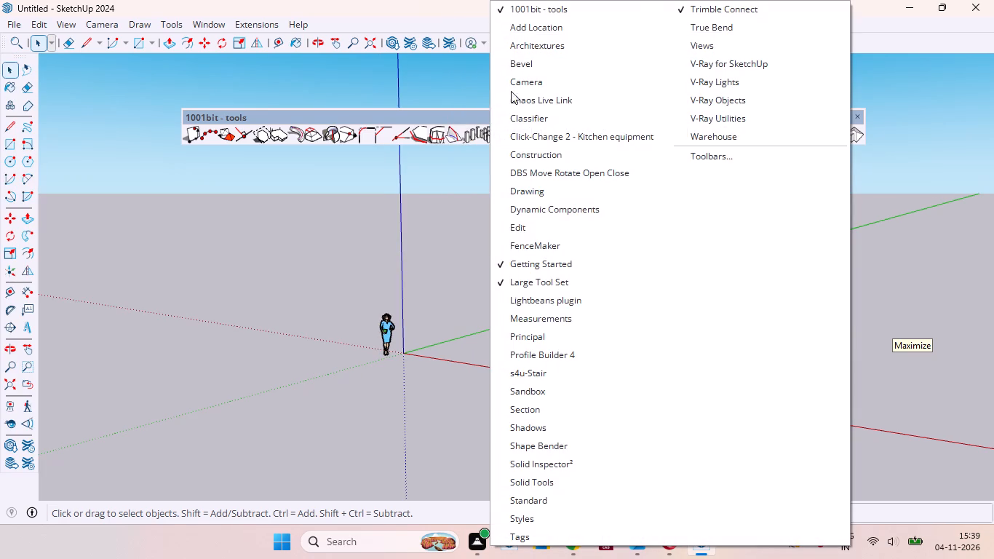
click(536, 259)
Delete the default human scale figure beside the origin.
scroll(484, 263, down, 5)
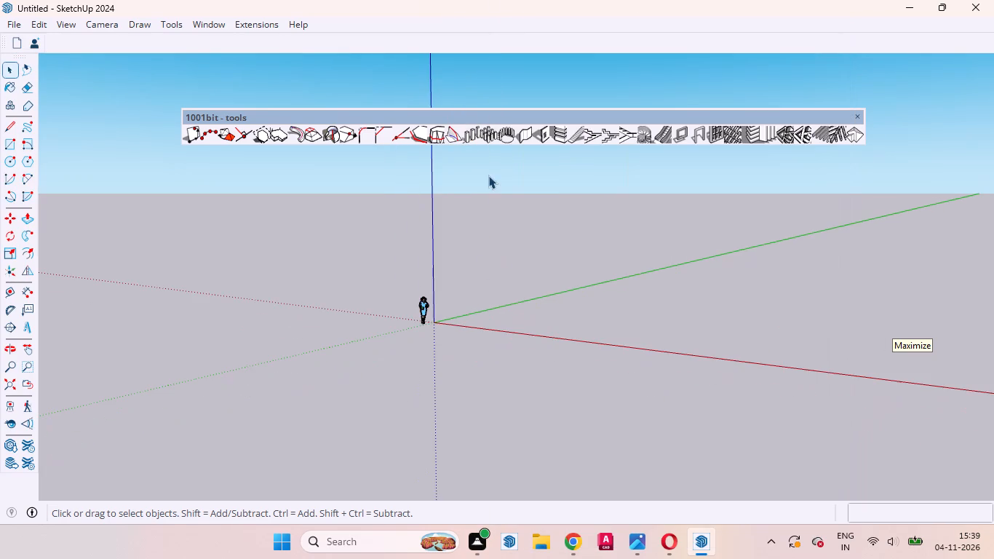
scroll(499, 243, up, 5)
middle_drag(556, 312, 617, 323)
scroll(617, 323, up, 1)
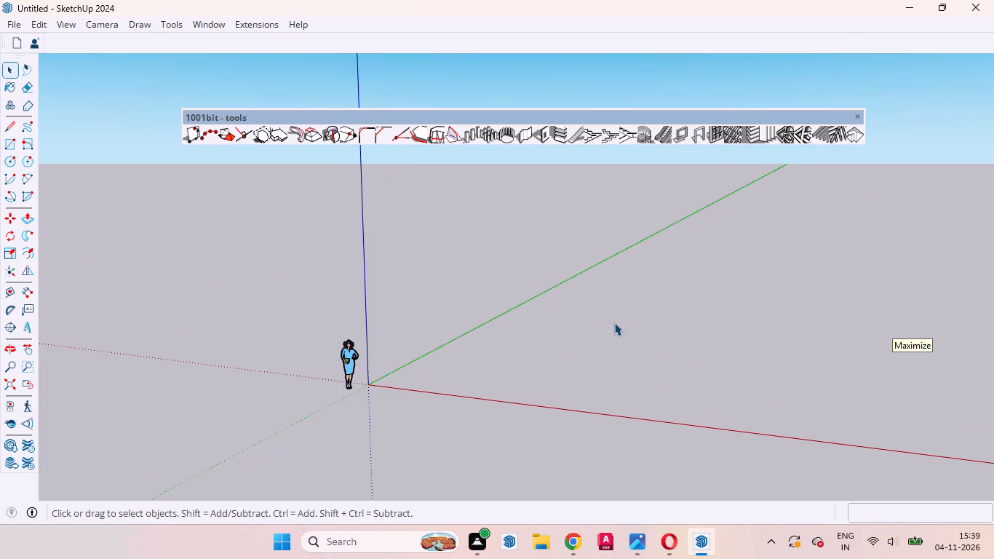
scroll(613, 322, up, 1)
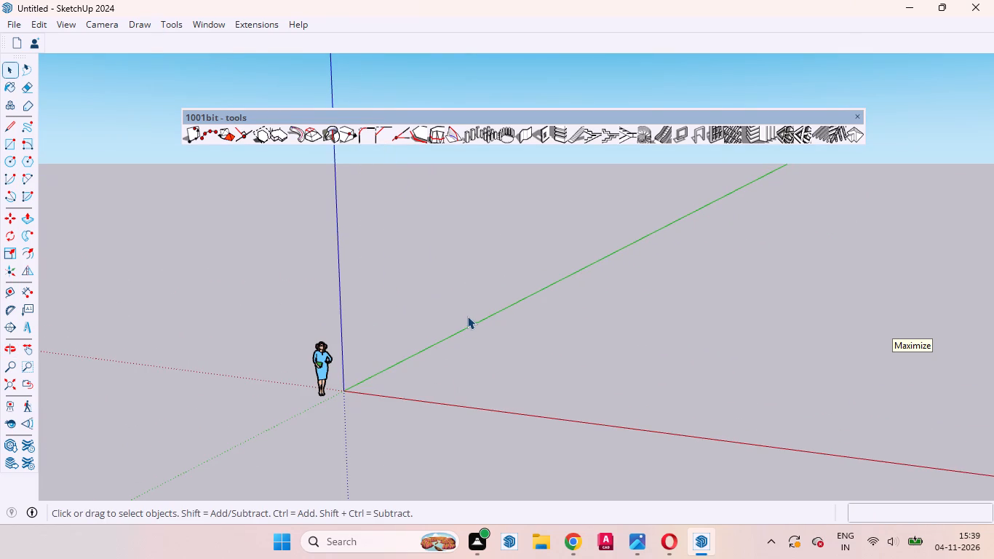
scroll(467, 316, down, 5)
click(369, 350)
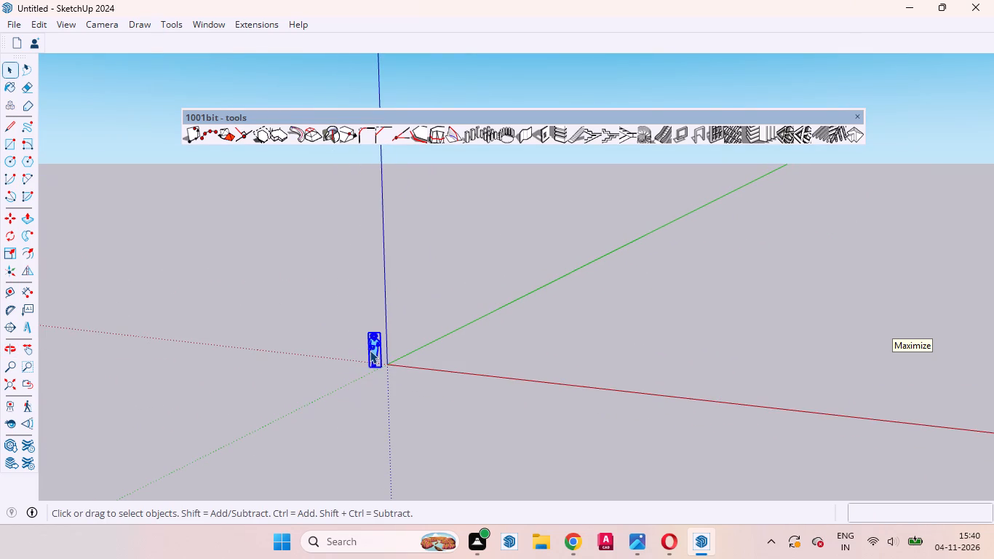
key(Delete)
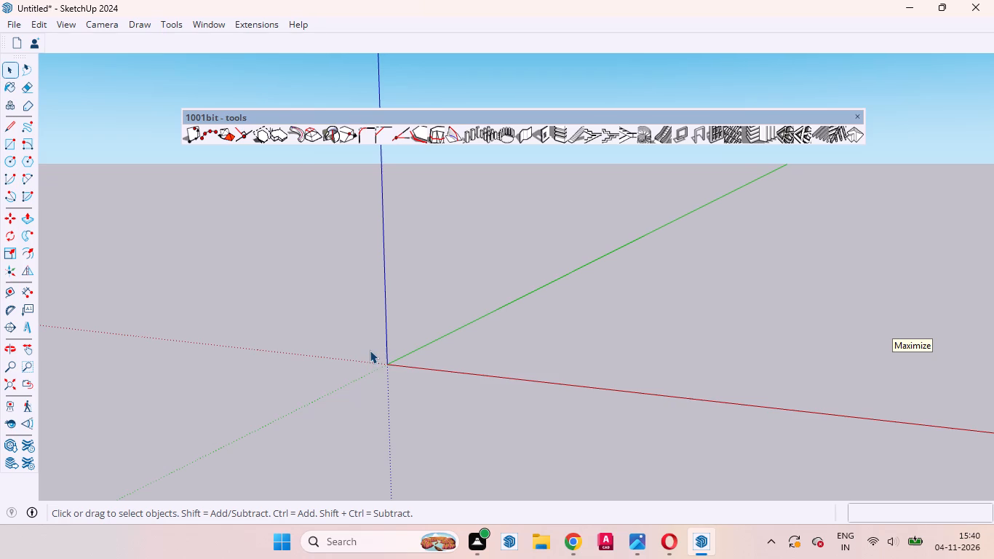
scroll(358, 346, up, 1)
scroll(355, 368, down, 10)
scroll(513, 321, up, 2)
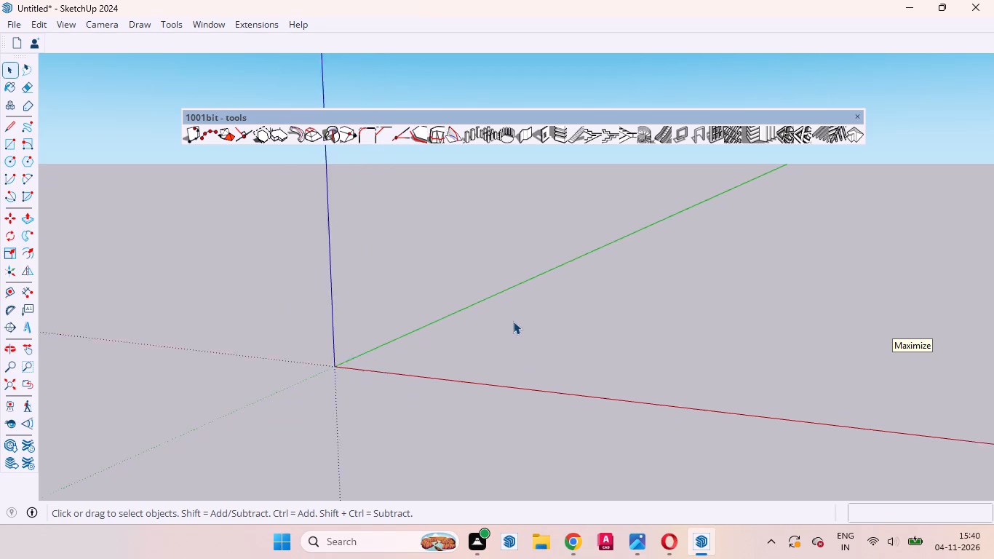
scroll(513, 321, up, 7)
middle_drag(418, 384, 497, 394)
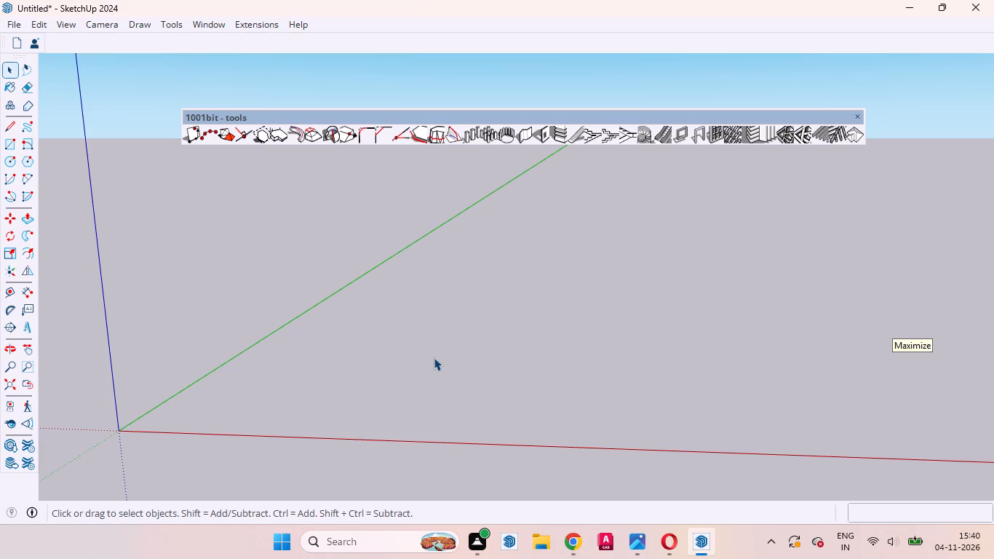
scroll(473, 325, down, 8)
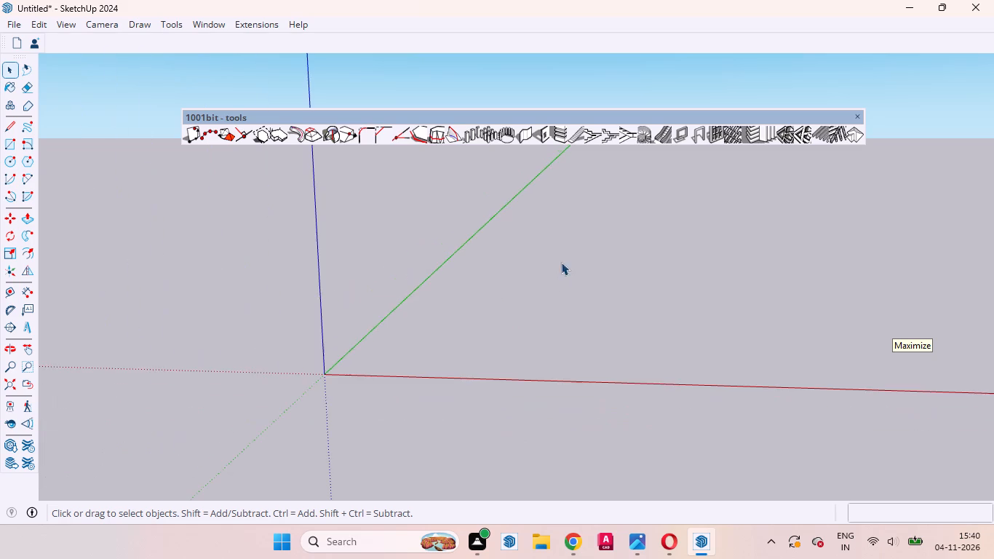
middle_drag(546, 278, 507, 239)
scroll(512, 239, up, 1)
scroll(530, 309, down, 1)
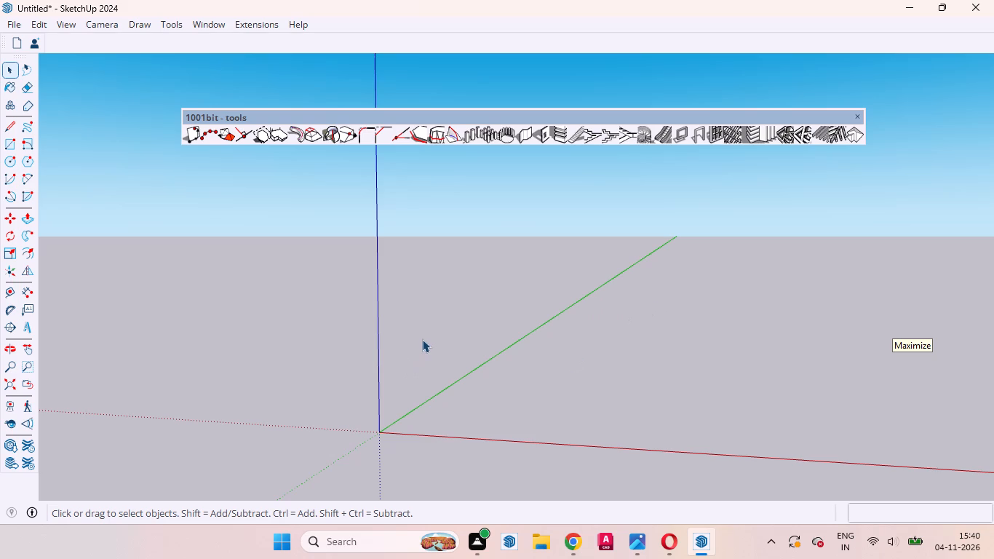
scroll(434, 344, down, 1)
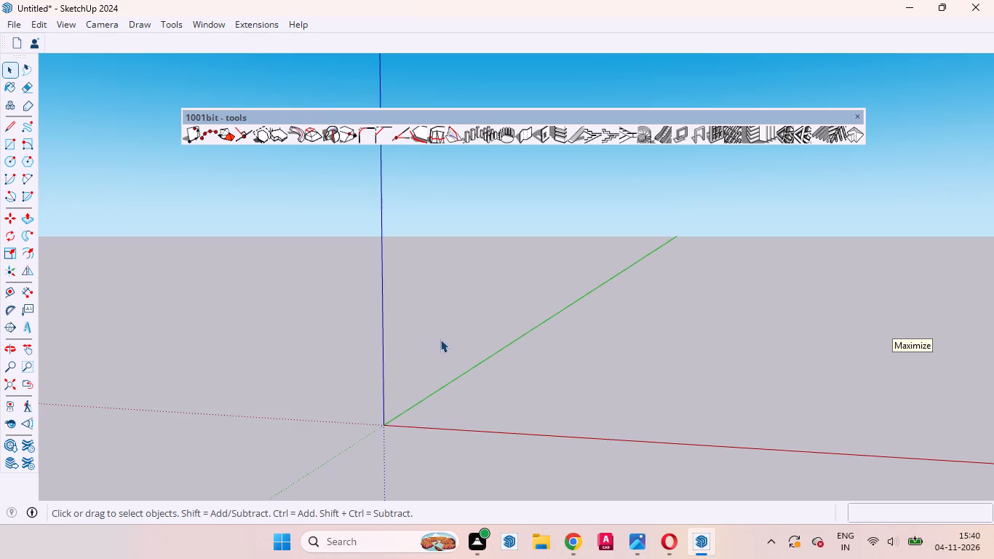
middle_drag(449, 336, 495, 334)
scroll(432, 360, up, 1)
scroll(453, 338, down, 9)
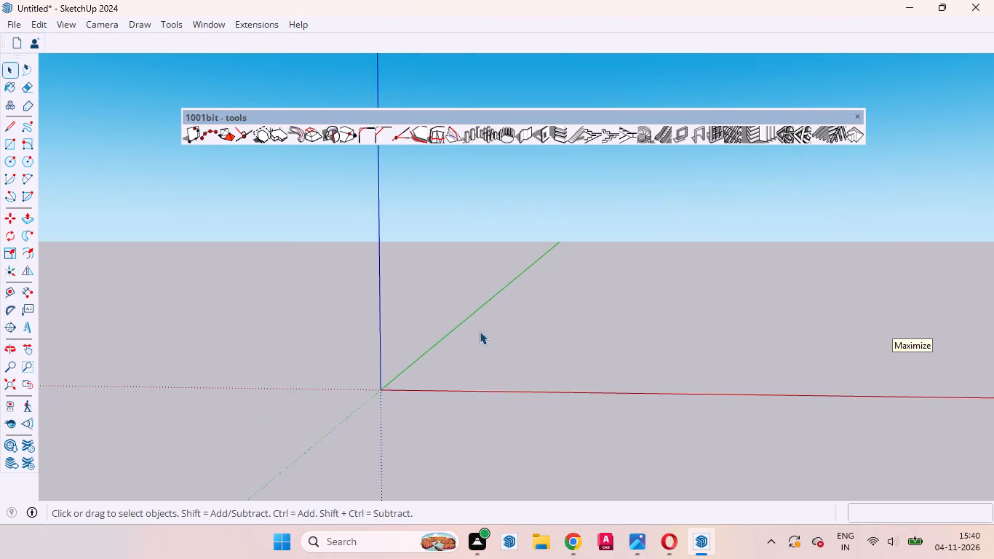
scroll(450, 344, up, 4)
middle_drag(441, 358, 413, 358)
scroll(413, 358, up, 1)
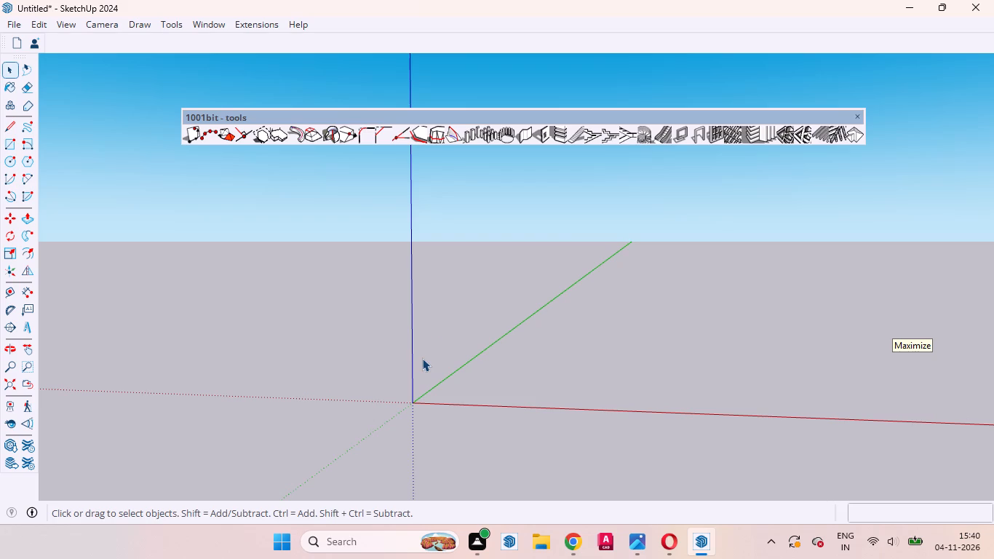
Draw a closed rectangular face from the origin with the Line tool, 25' along the red axis and 30' along the green axis.
key(l)
click(416, 396)
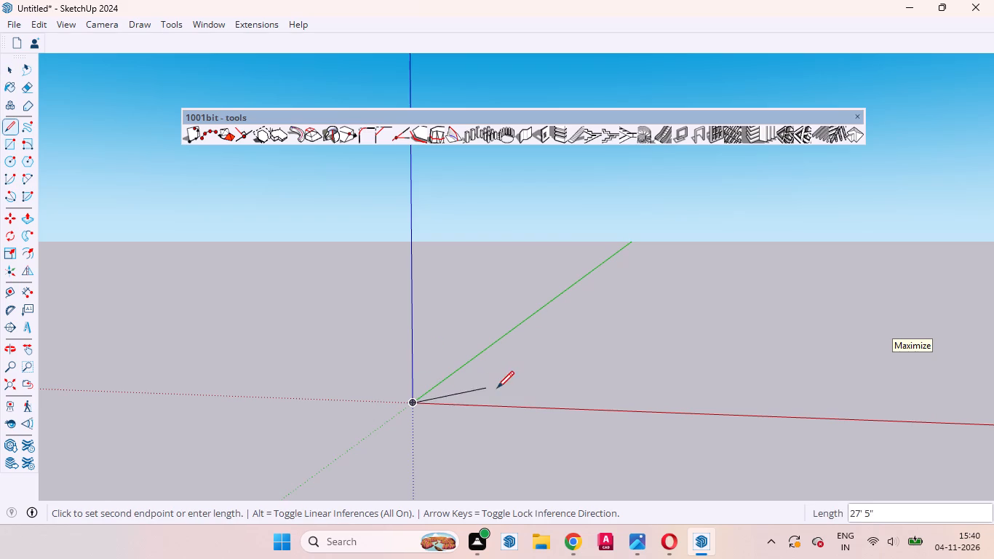
text(25')
key(Return)
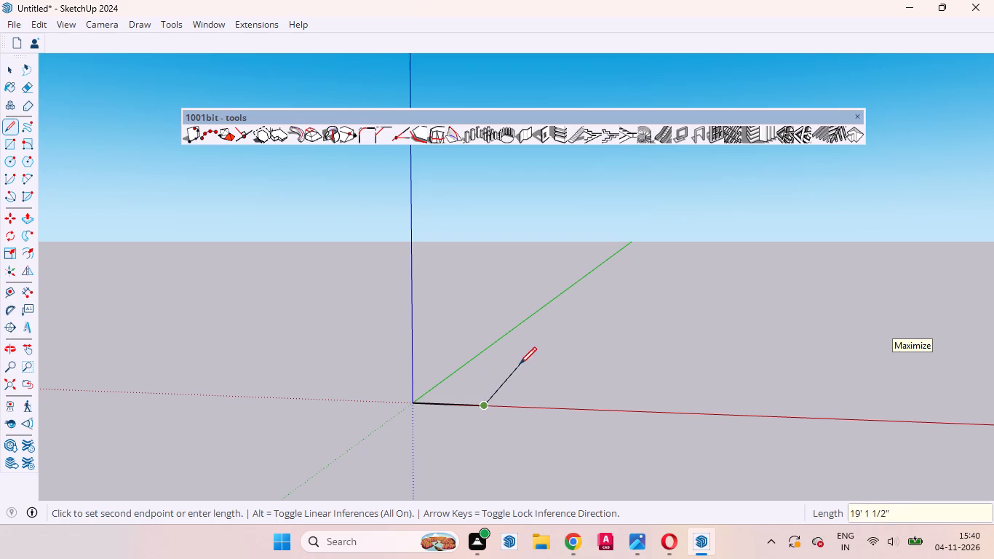
key(Left)
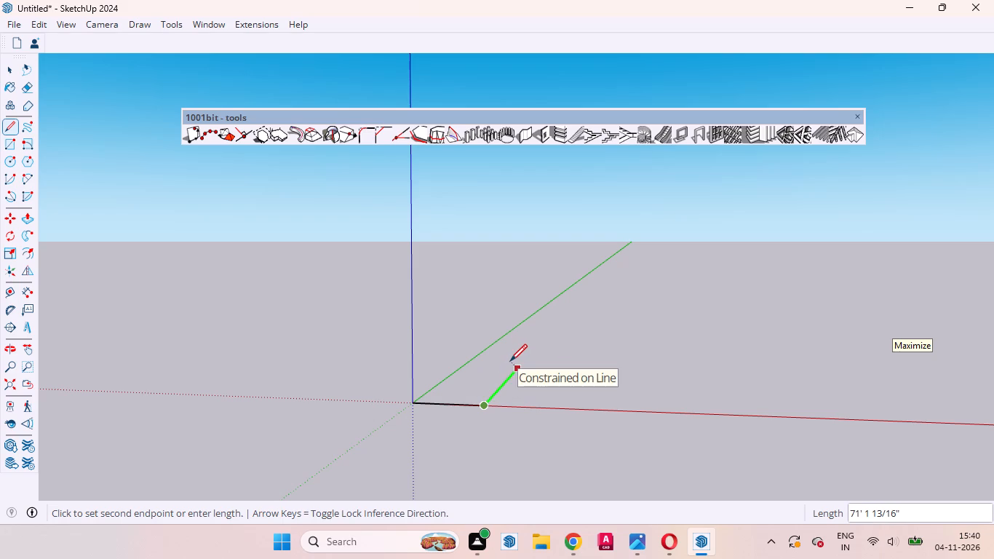
key(3)
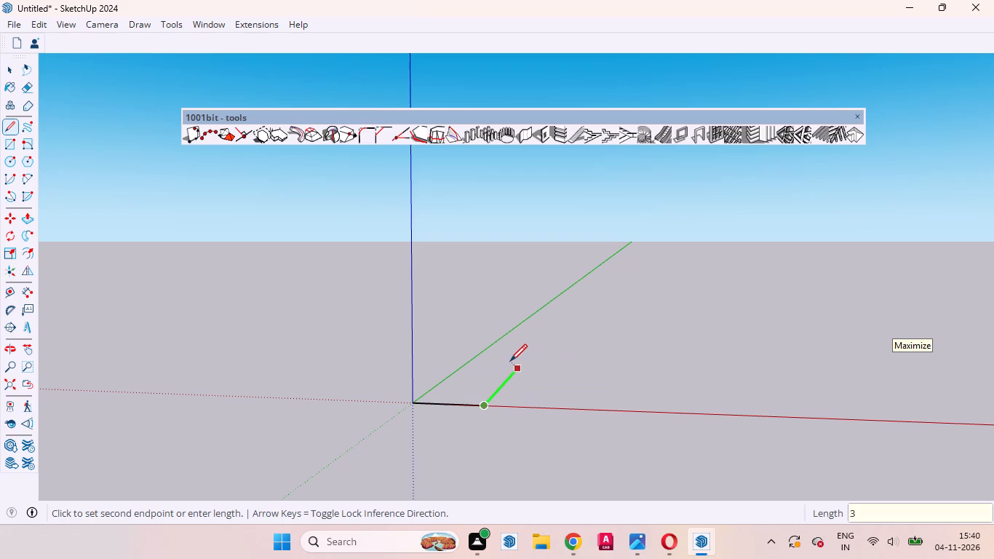
key(0)
key(apostrophe)
key(Return)
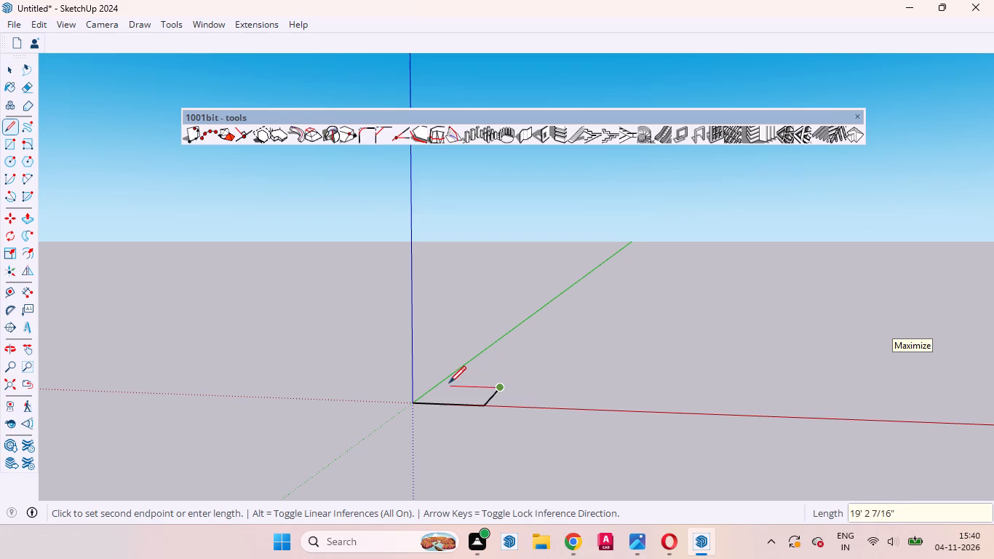
click(439, 386)
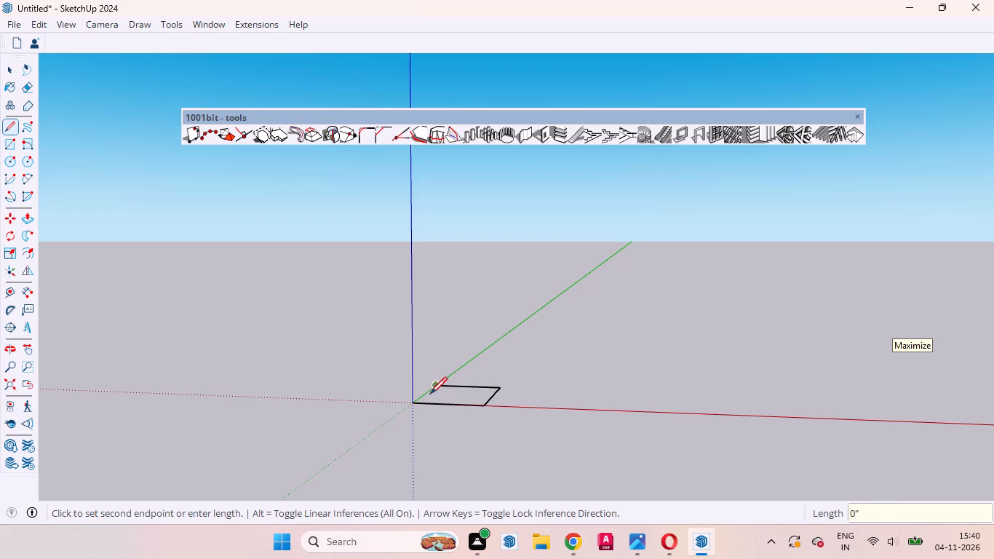
click(413, 405)
key(space)
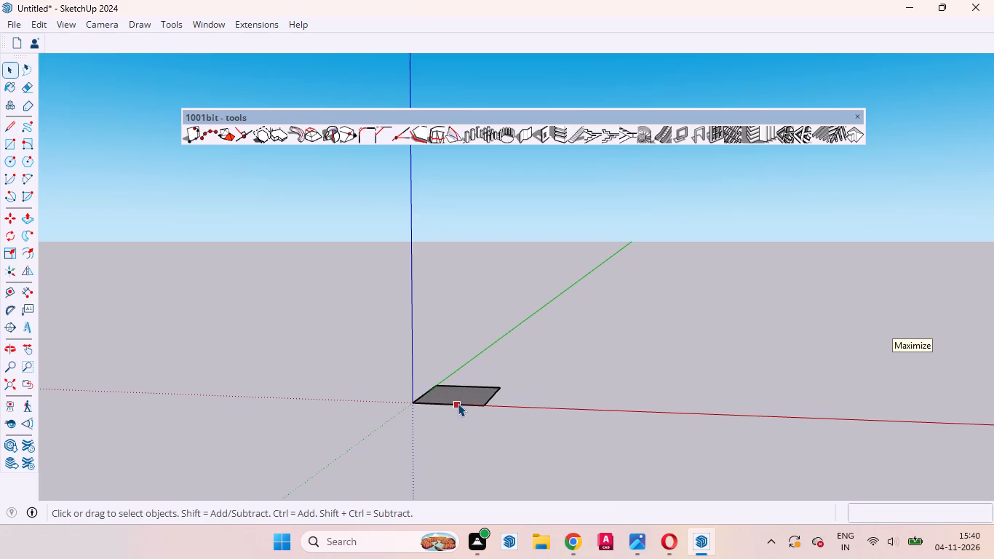
Push/Pull the rectangular base face up 6" to form a slab.
key(p)
drag(455, 399, 456, 396)
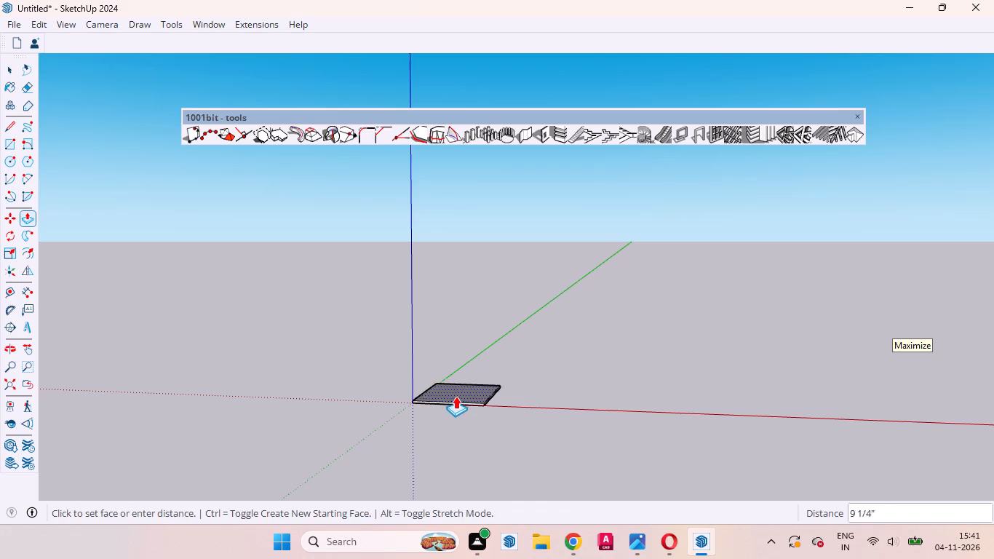
drag(456, 396, 456, 392)
key(6)
key(Return)
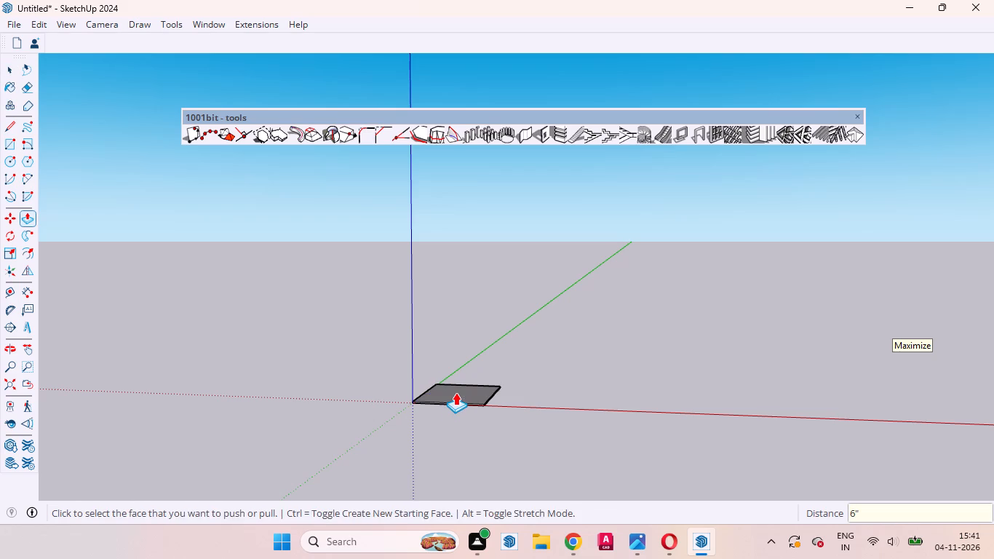
Select the whole slab with all its faces and edges and make it a group.
key(space)
triple_click(456, 392)
right_click(456, 392)
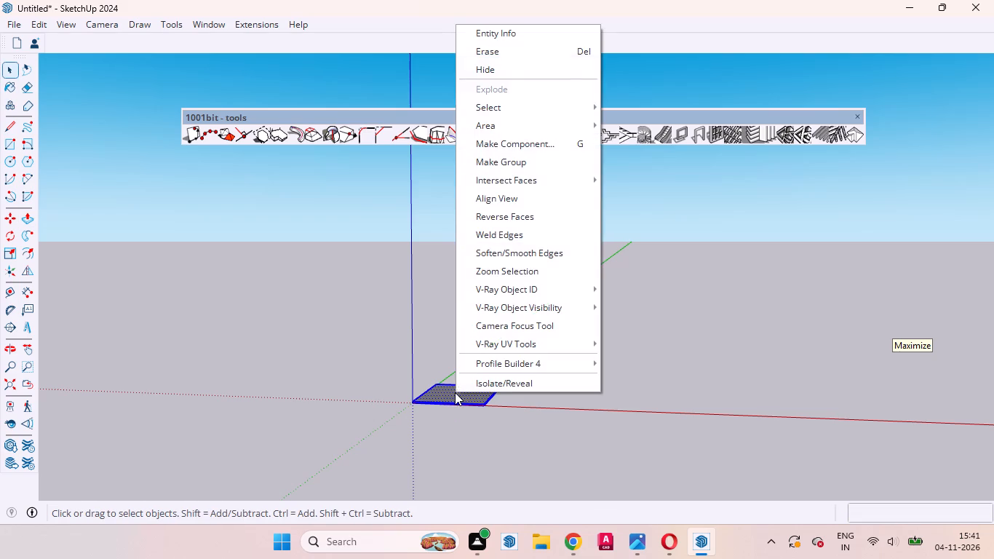
click(469, 167)
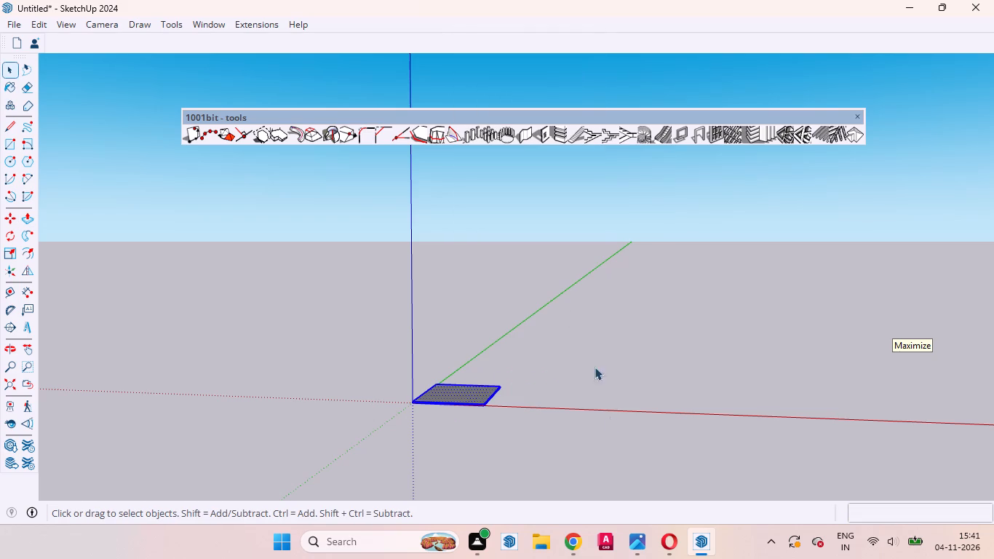
click(556, 399)
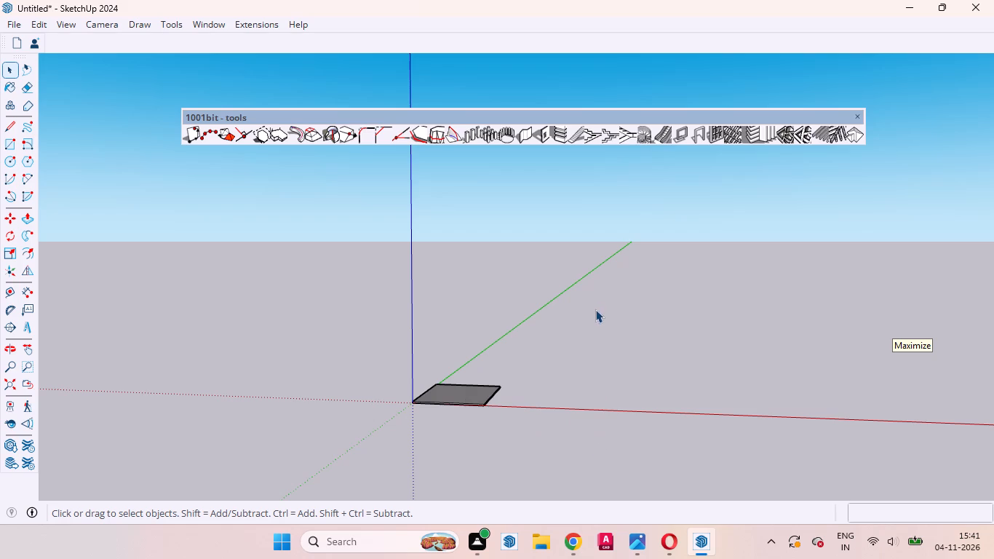
Examine the slab from several angles, including its corner at the origin and its edge along the red axis.
scroll(595, 310, down, 9)
scroll(613, 387, up, 15)
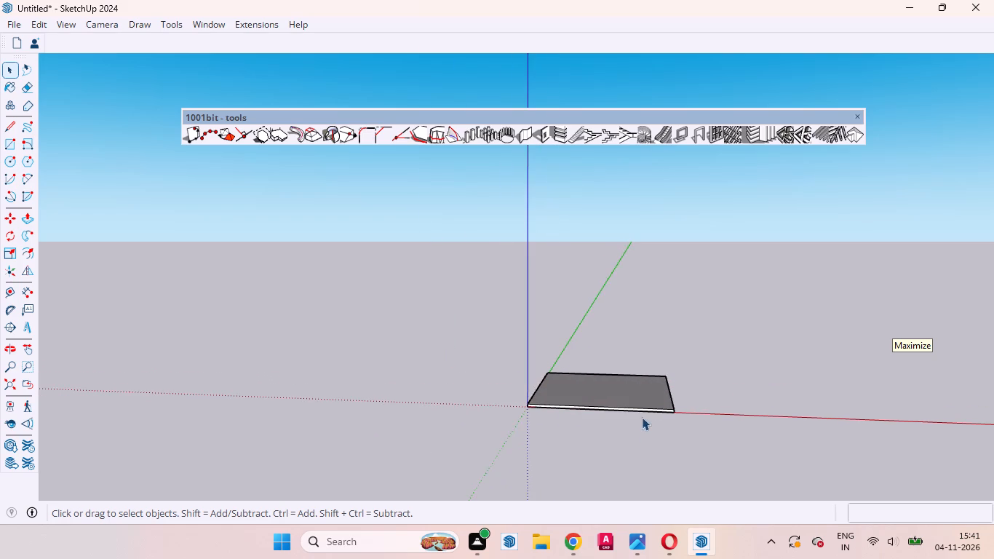
scroll(642, 416, up, 4)
click(915, 344)
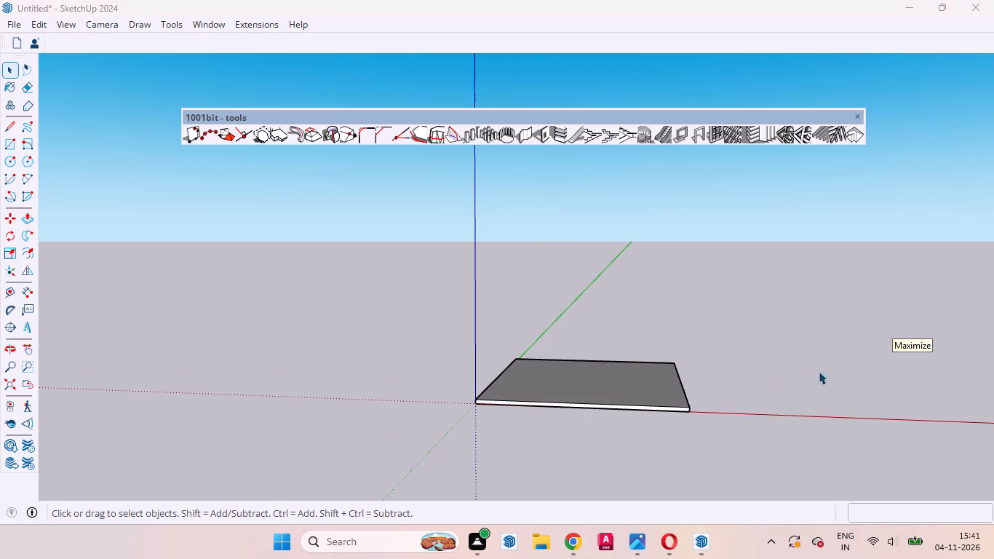
scroll(570, 411, up, 4)
middle_drag(693, 344, 649, 465)
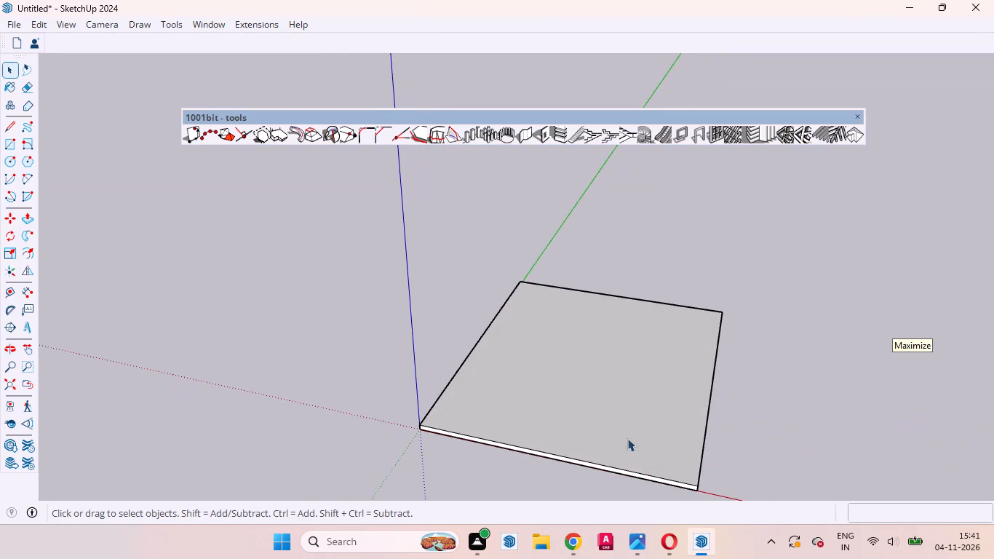
scroll(632, 424, up, 1)
scroll(632, 424, down, 2)
scroll(632, 424, up, 2)
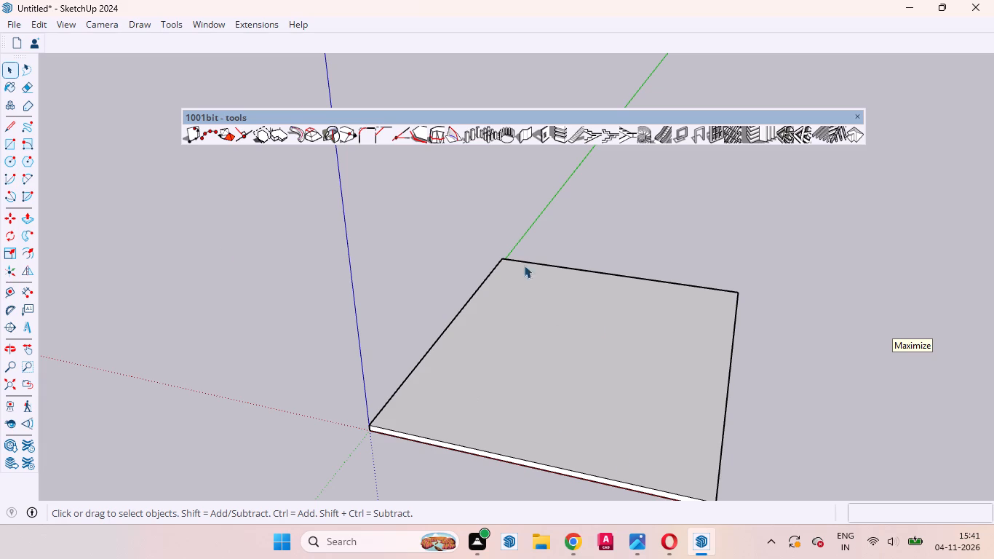
scroll(483, 303, down, 3)
middle_drag(629, 324, 707, 308)
scroll(571, 354, up, 3)
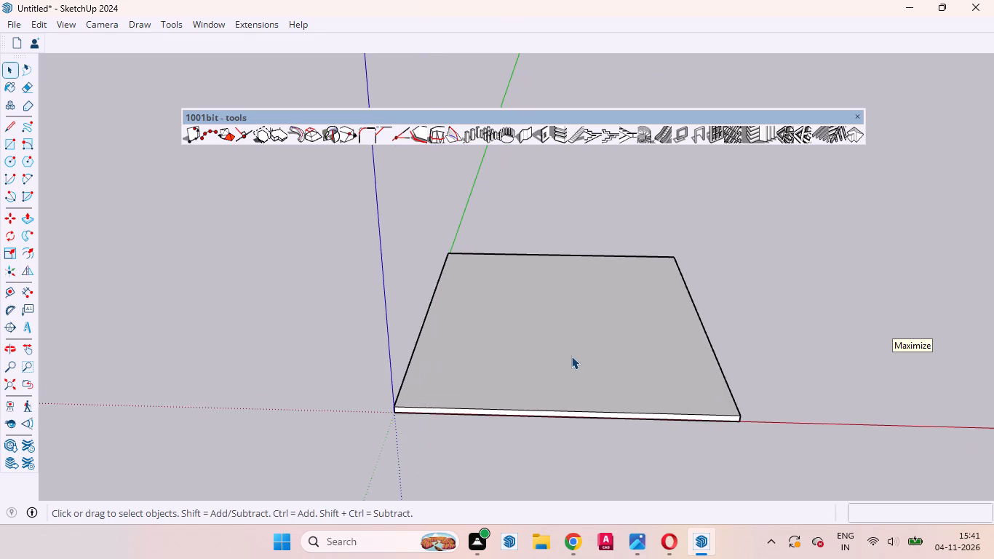
middle_drag(576, 369, 554, 335)
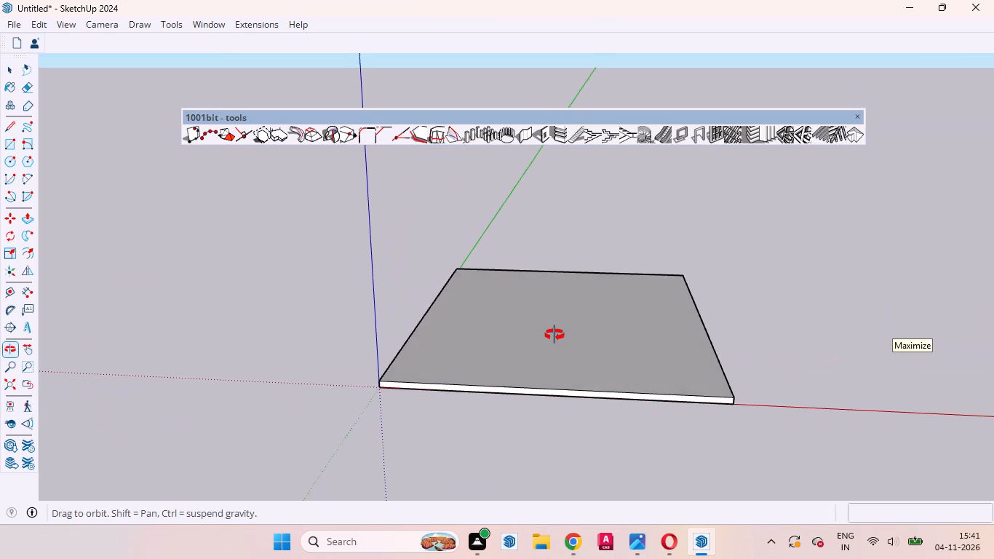
middle_drag(554, 335, 552, 335)
scroll(552, 335, up, 1)
scroll(546, 336, down, 1)
middle_drag(546, 339, 534, 372)
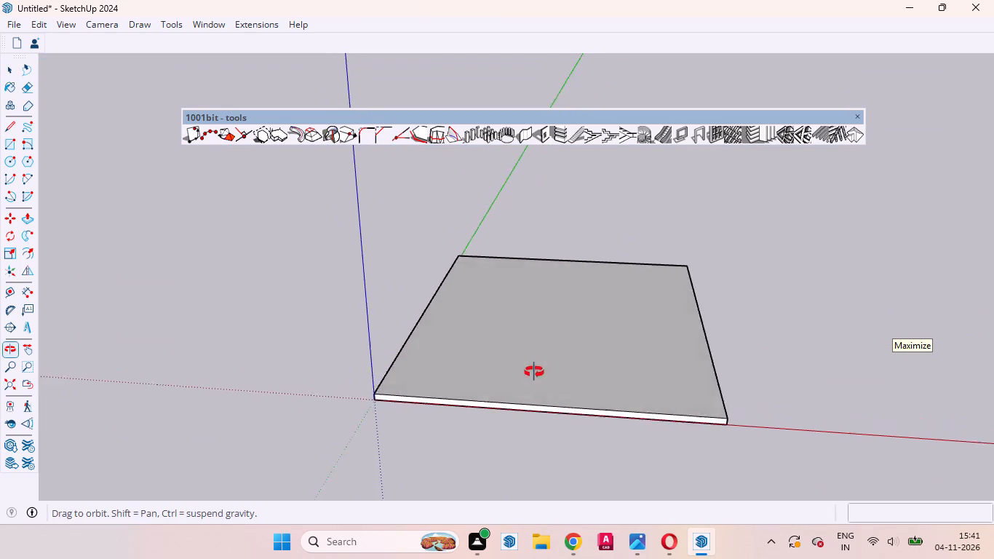
middle_drag(534, 372, 349, 411)
scroll(358, 322, up, 3)
middle_drag(357, 332, 301, 331)
scroll(301, 330, up, 1)
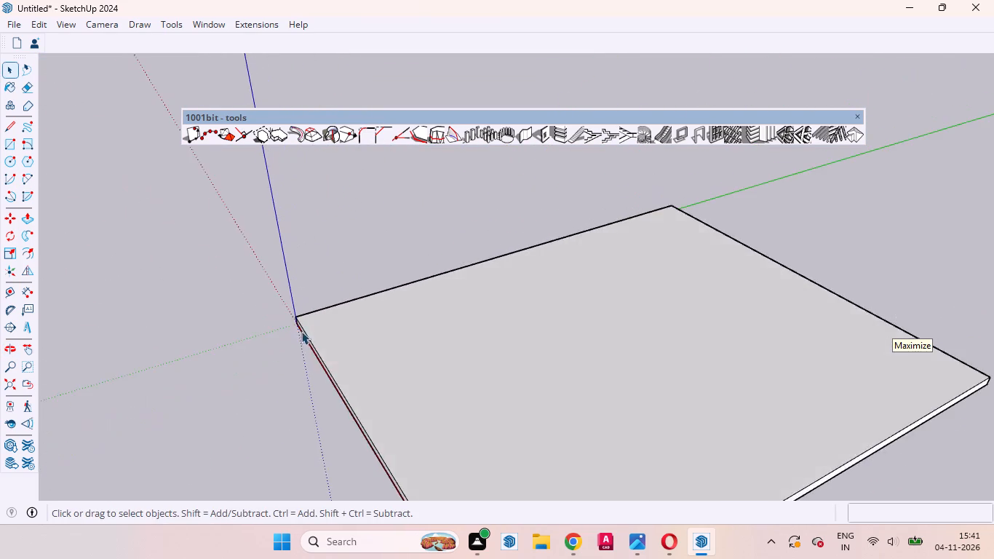
scroll(305, 341, down, 7)
middle_drag(381, 363, 327, 381)
scroll(327, 381, up, 1)
Place a Tape Measure guide across the slab, parallel to its red-axis edge and offset 120" along the green axis.
key(t)
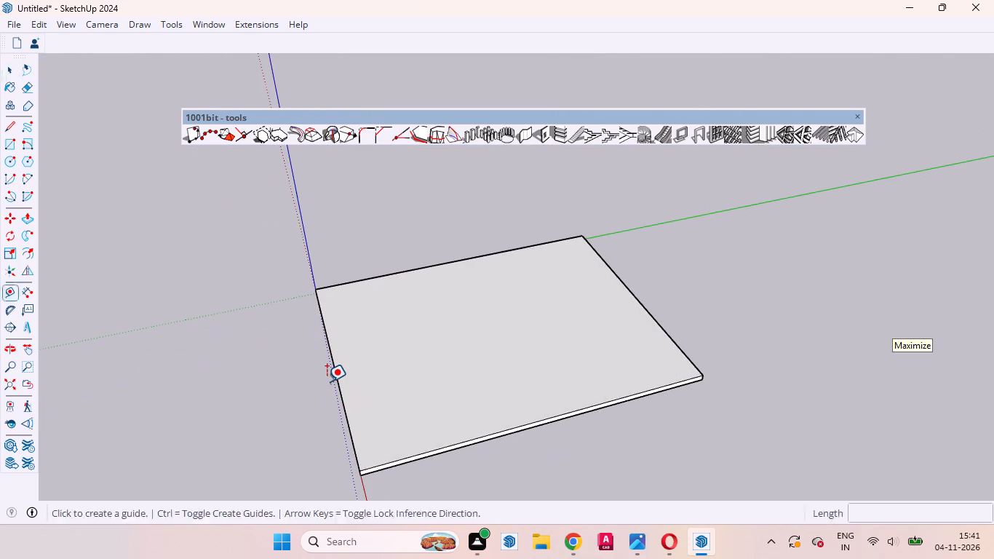
scroll(335, 373, up, 5)
click(336, 361)
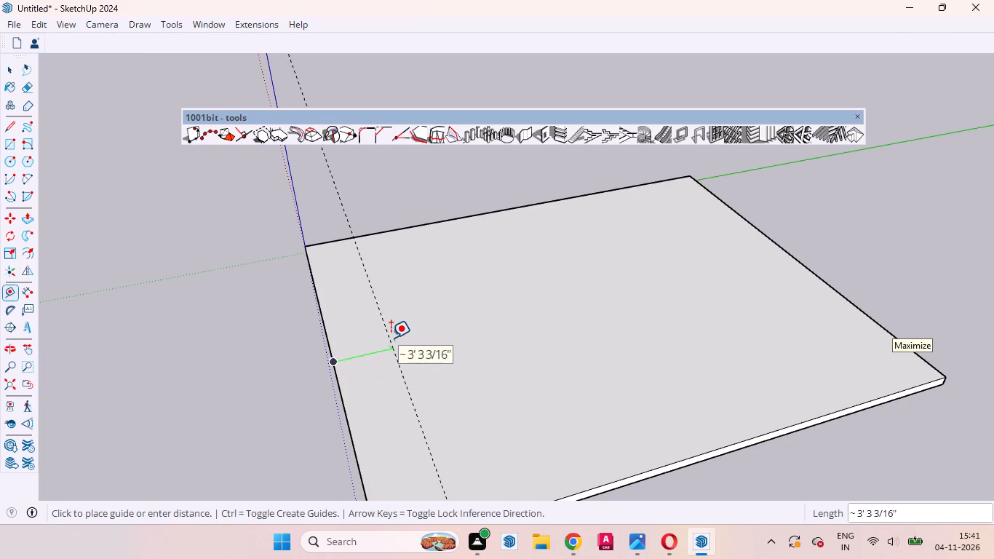
text(120)
key(Return)
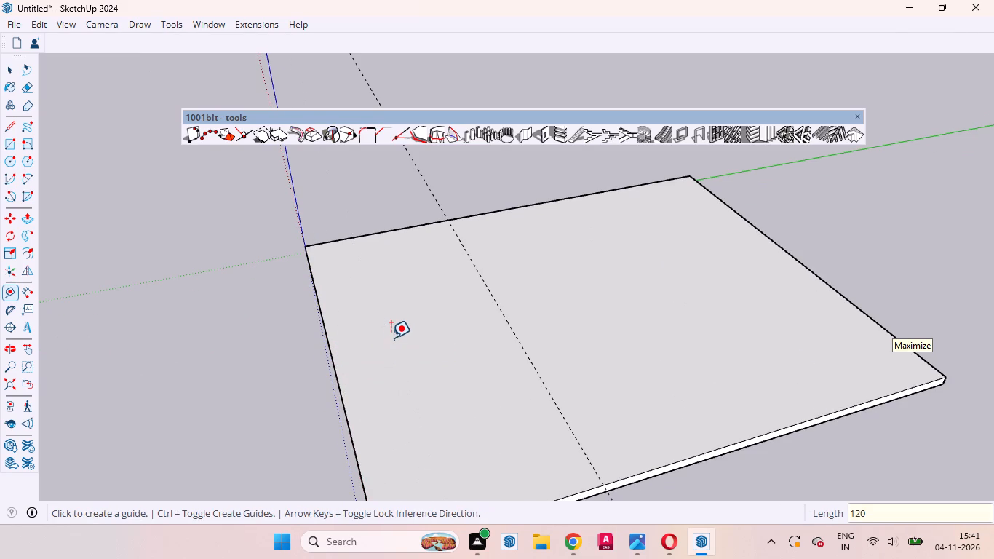
key(space)
Inside the slab group, draw a 20' by 25' rectangle on the top face from the guide's edge intersection to the far green-axis corner.
scroll(437, 373, down, 5)
middle_drag(546, 392, 672, 387)
scroll(664, 387, up, 1)
click(488, 335)
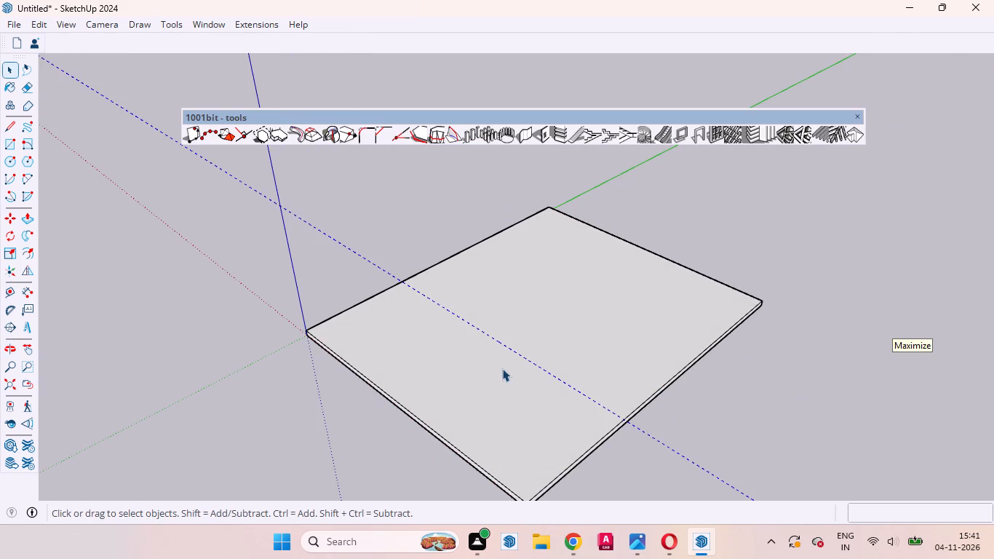
middle_drag(597, 378, 685, 381)
triple_click(573, 283)
middle_drag(637, 394, 514, 478)
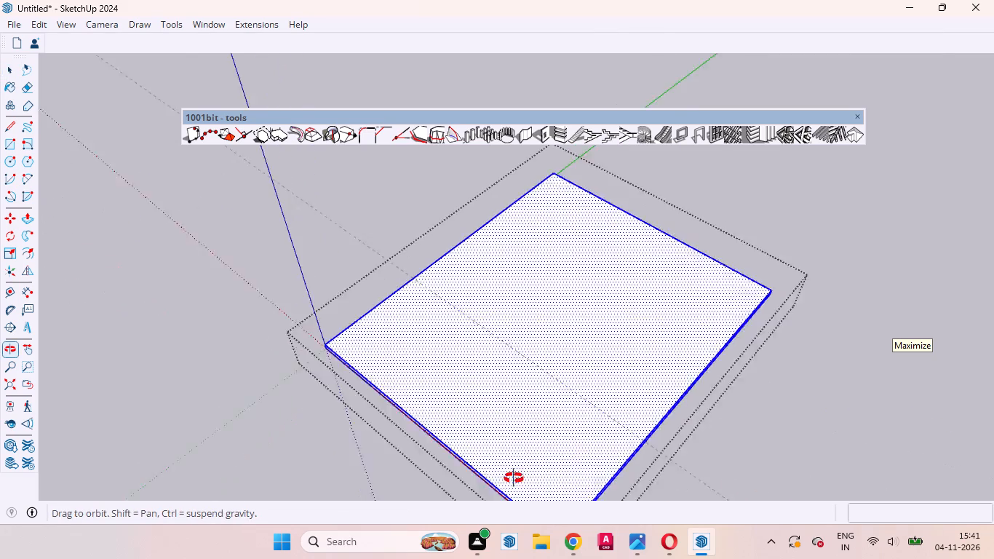
middle_drag(514, 478, 461, 482)
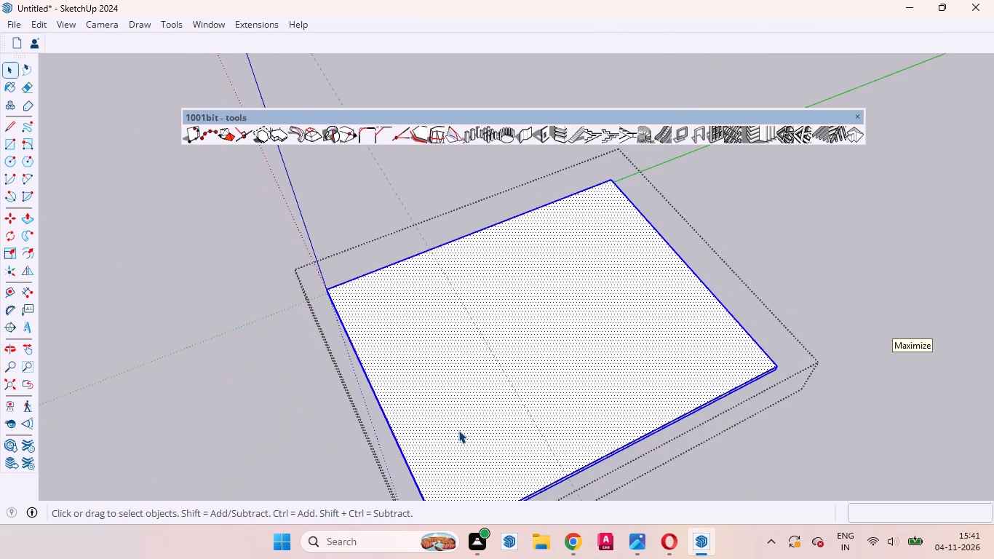
key(r)
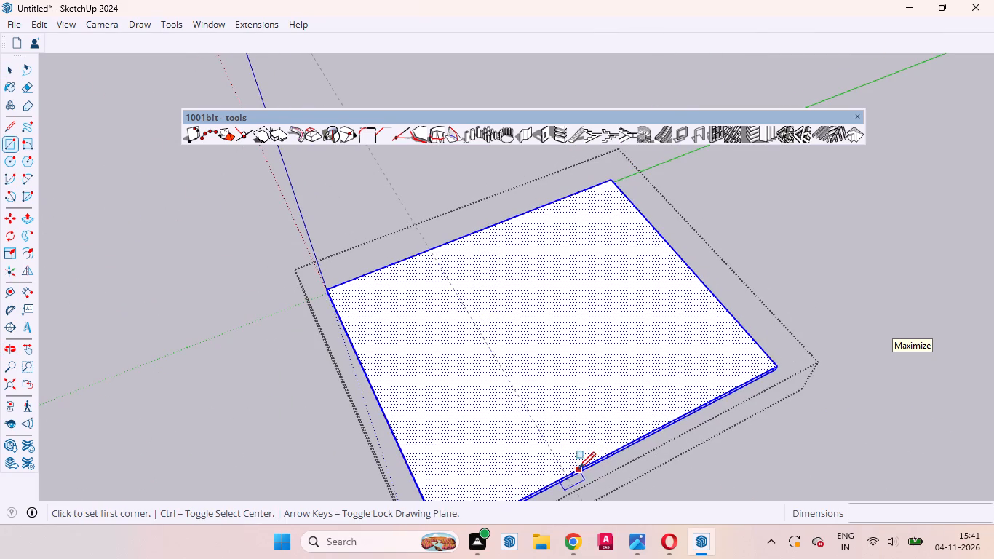
click(565, 478)
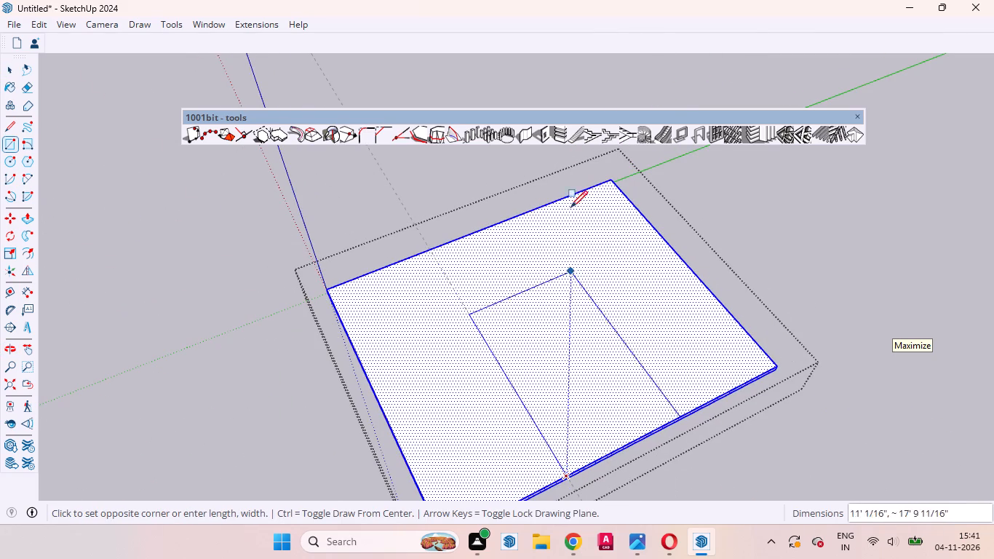
click(608, 181)
key(space)
Push/Pull the 20' by 25' face behind the guide up 120" to form the building block.
middle_drag(583, 418, 726, 384)
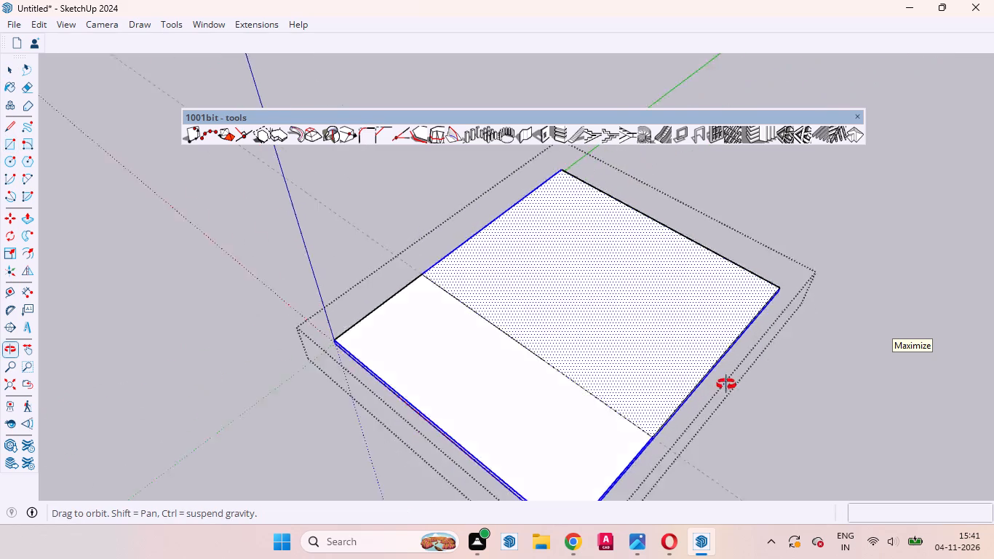
middle_drag(726, 384, 787, 314)
scroll(770, 303, up, 5)
click(602, 293)
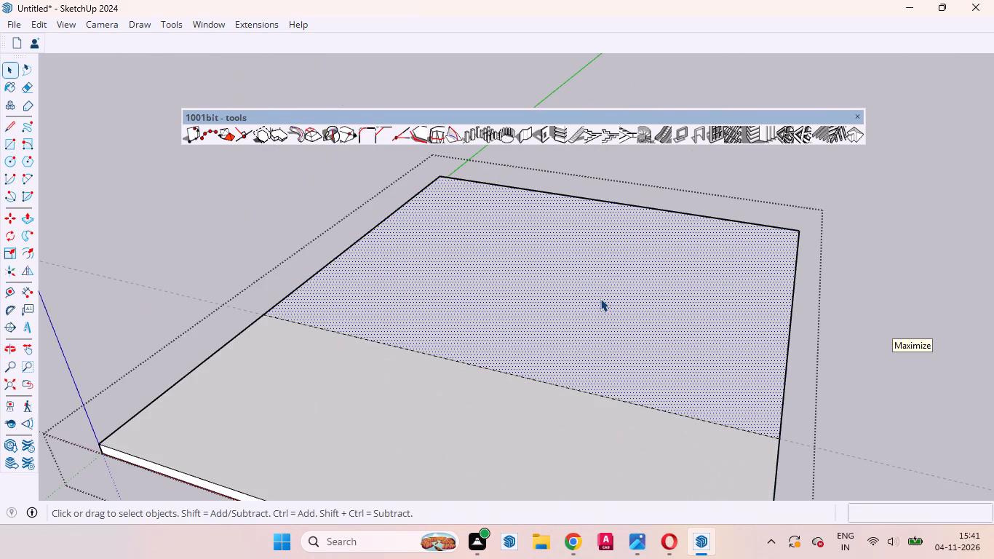
key(p)
click(600, 298)
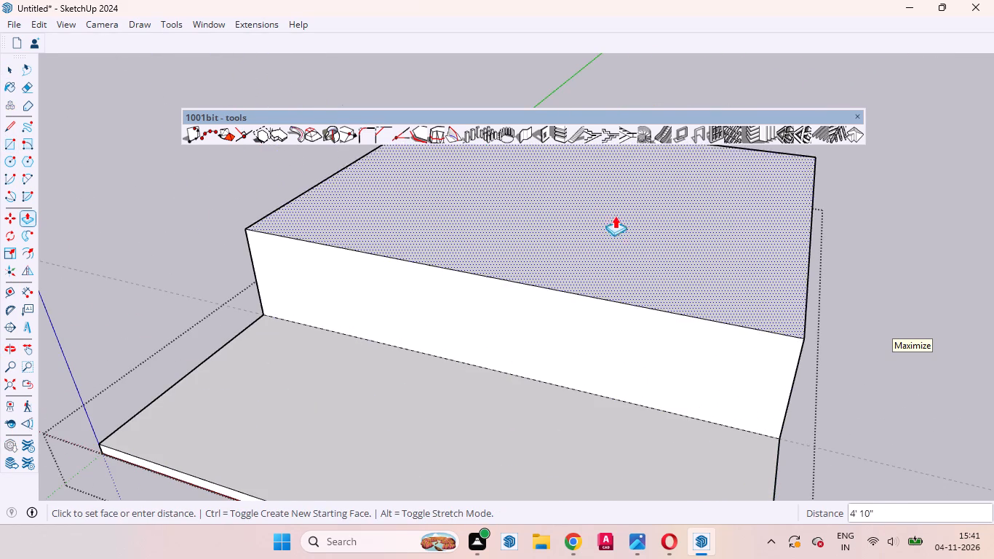
scroll(613, 236, down, 12)
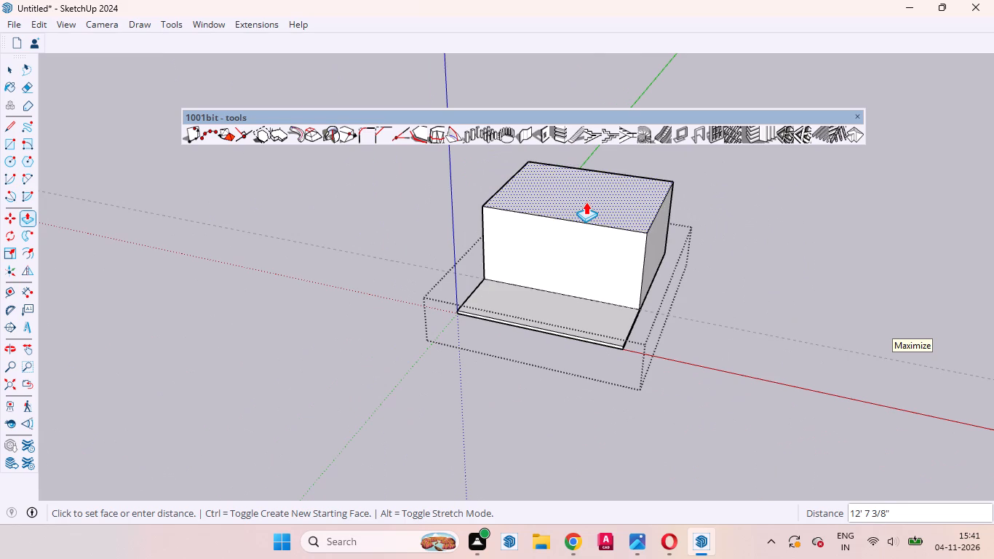
scroll(589, 205, down, 1)
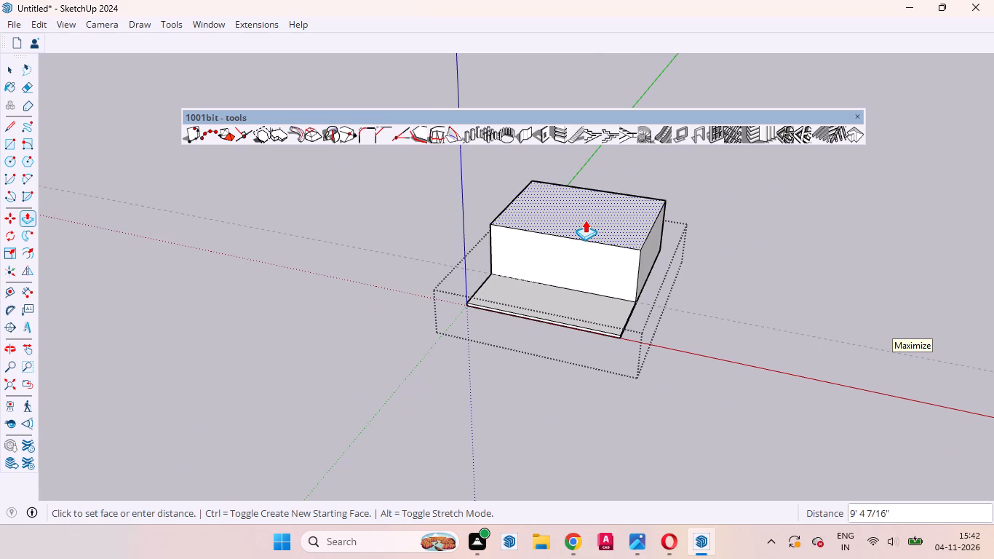
middle_drag(585, 220, 560, 206)
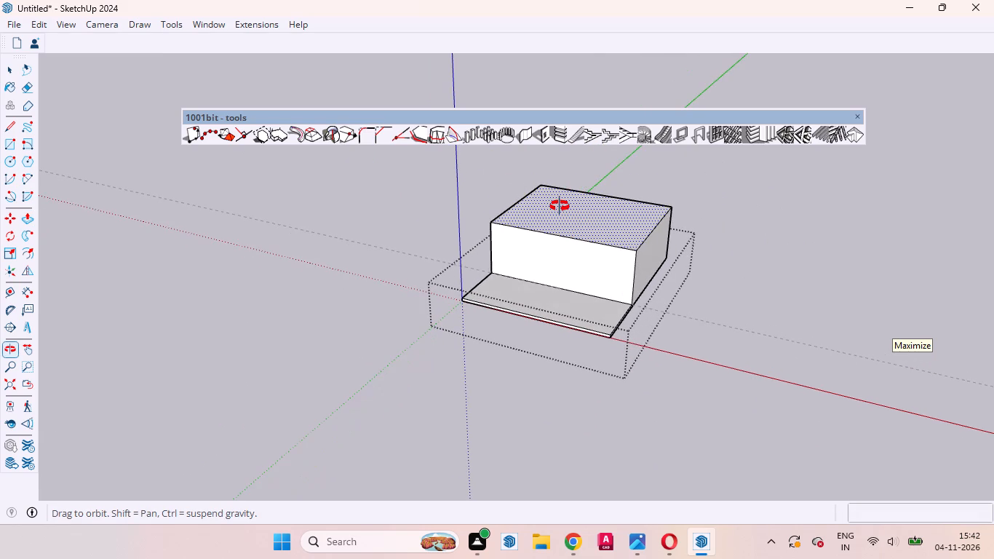
middle_drag(560, 206, 565, 206)
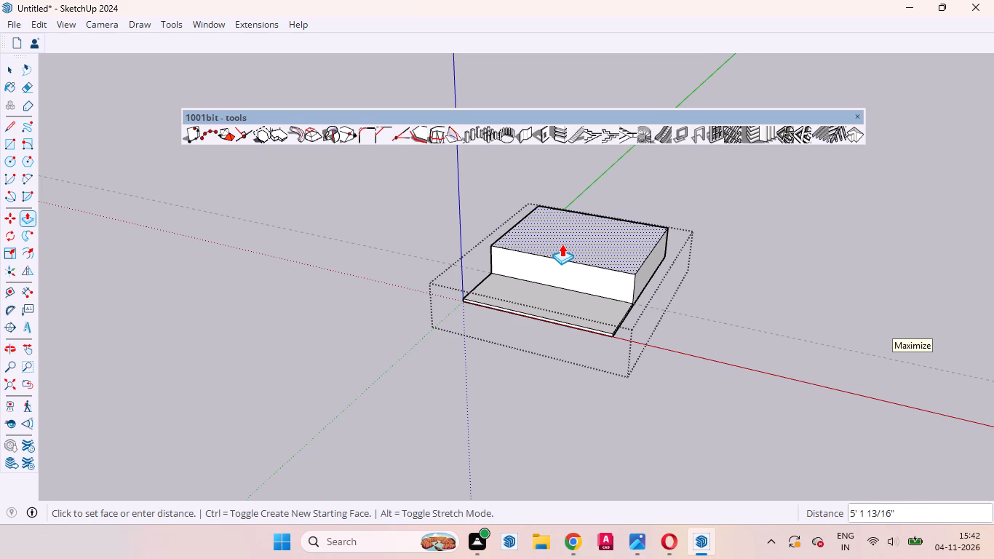
text(12)
key(0)
key(Return)
key(space)
key(space)
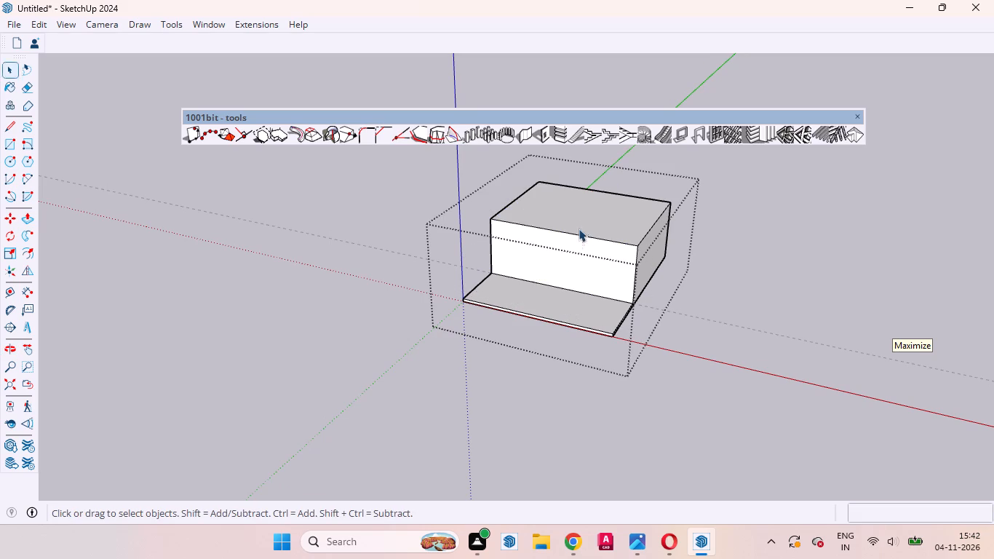
Push/Pull the block's top face up 8" from a new starting face to form a floor-slab band.
middle_drag(565, 268, 650, 183)
scroll(647, 183, up, 5)
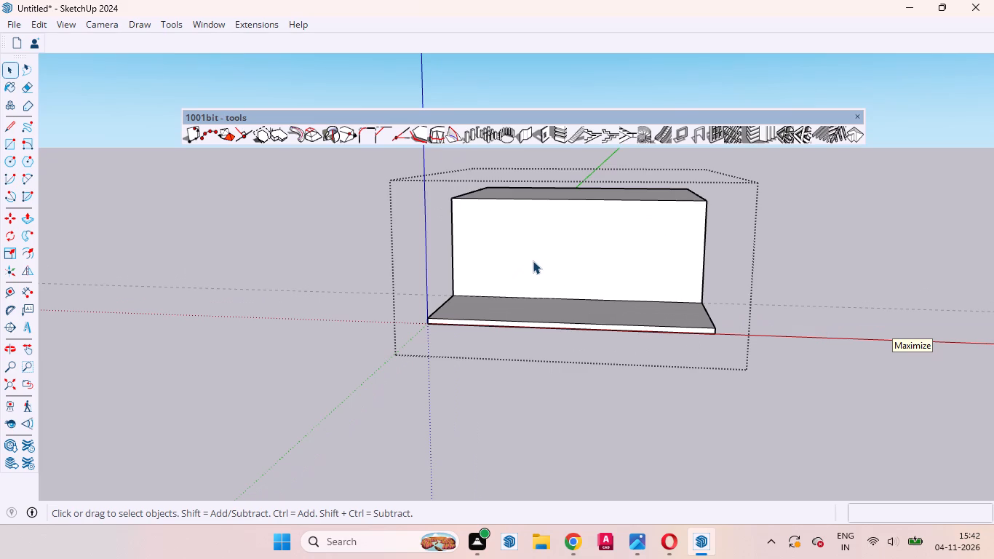
scroll(532, 261, down, 2)
middle_drag(545, 271, 492, 290)
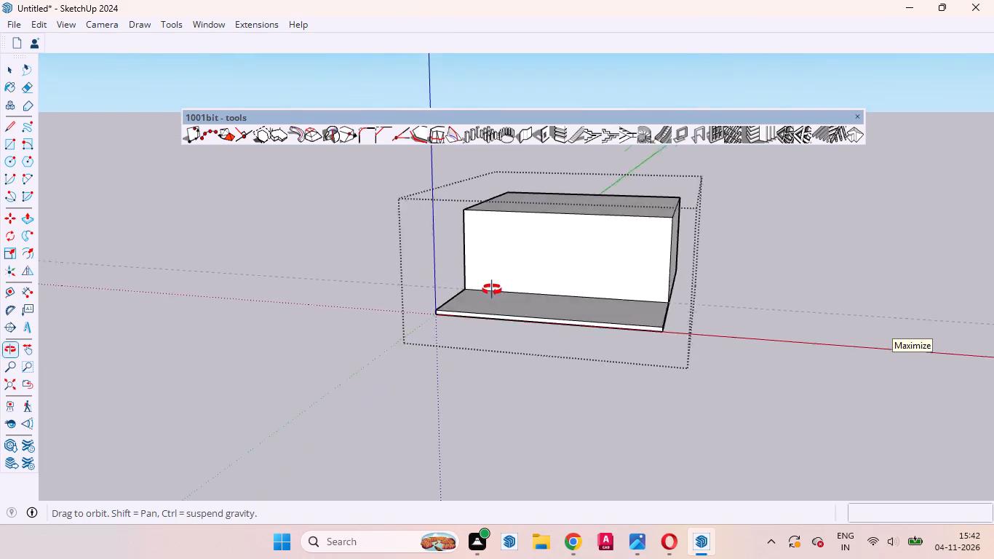
middle_drag(492, 290, 475, 296)
scroll(474, 296, down, 2)
middle_drag(609, 241, 509, 300)
scroll(509, 300, up, 1)
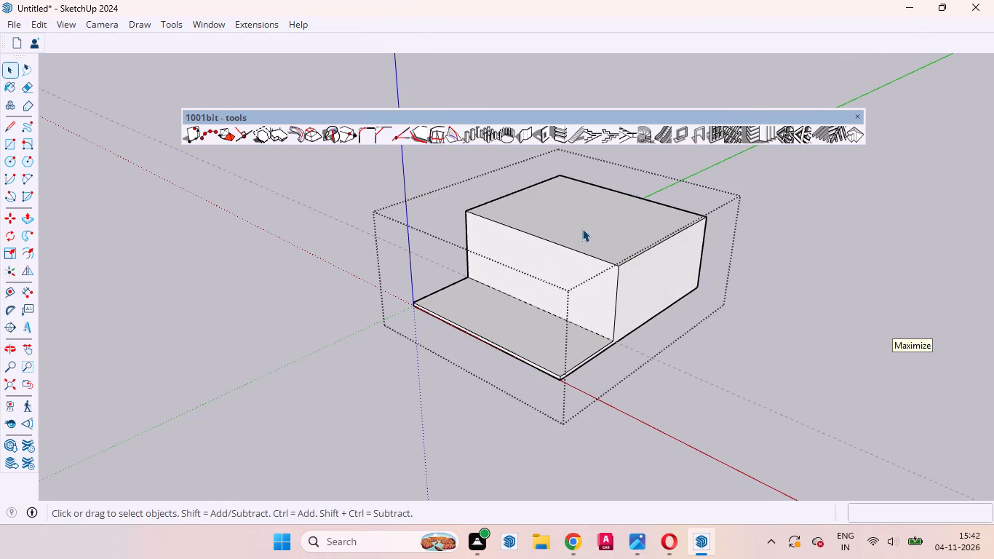
click(582, 229)
key(p)
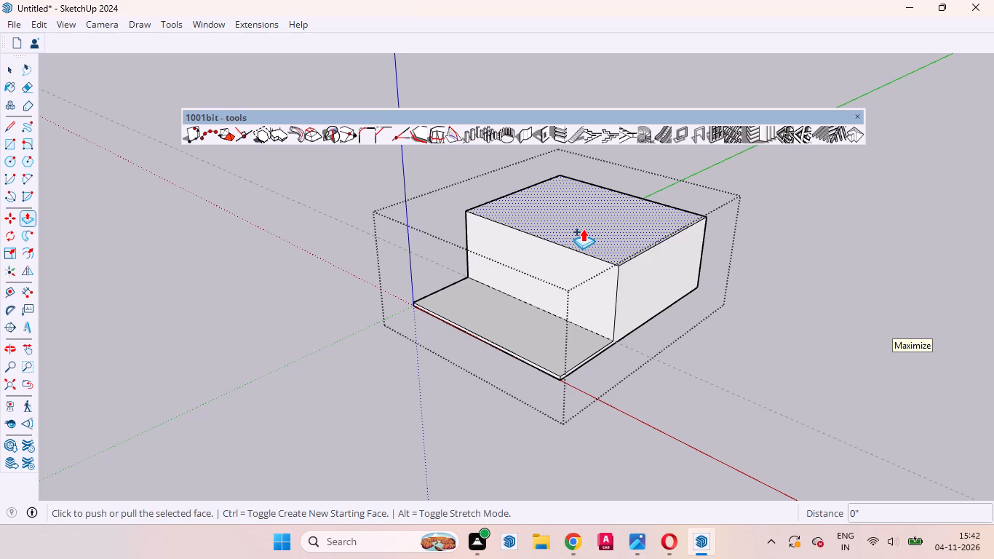
click(583, 229)
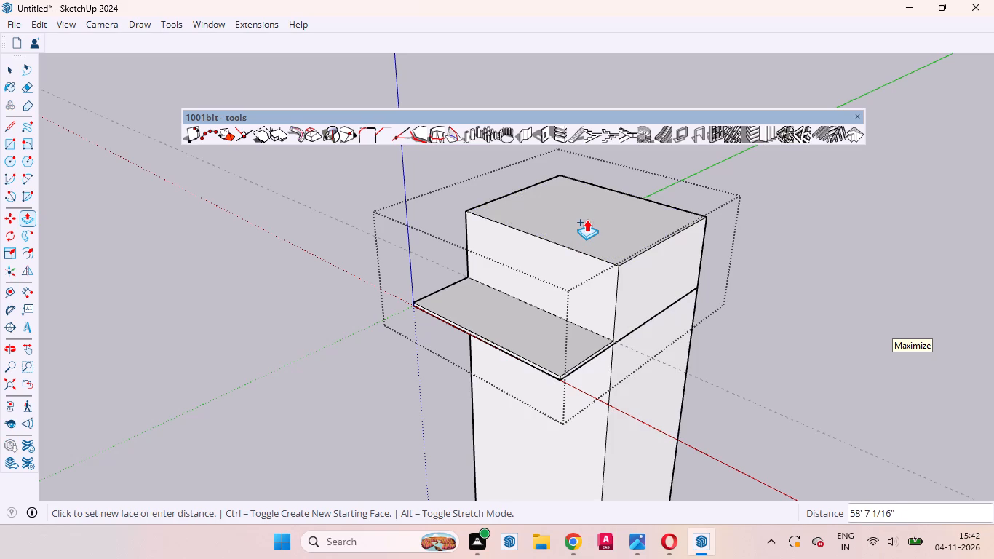
key(ctrl+z)
click(597, 236)
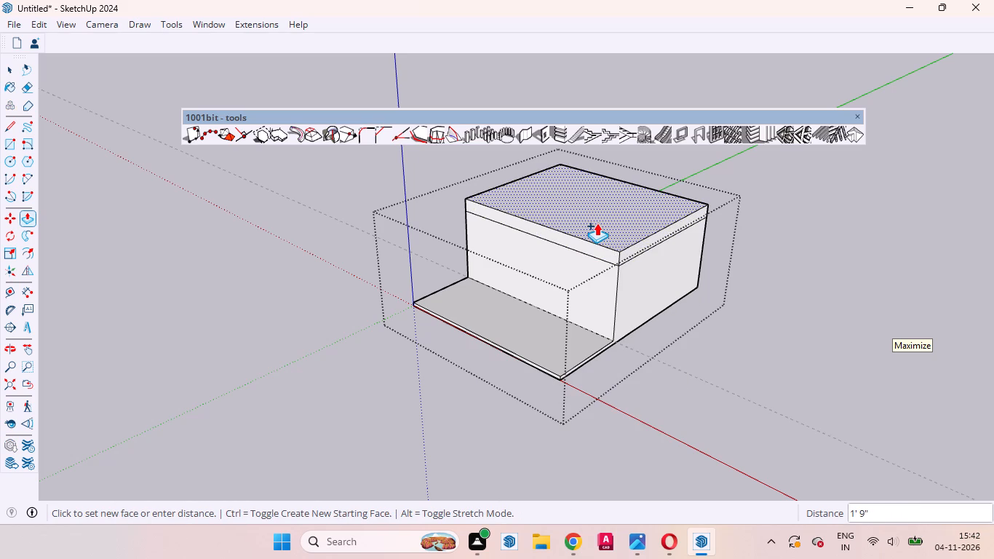
key(8)
key(Return)
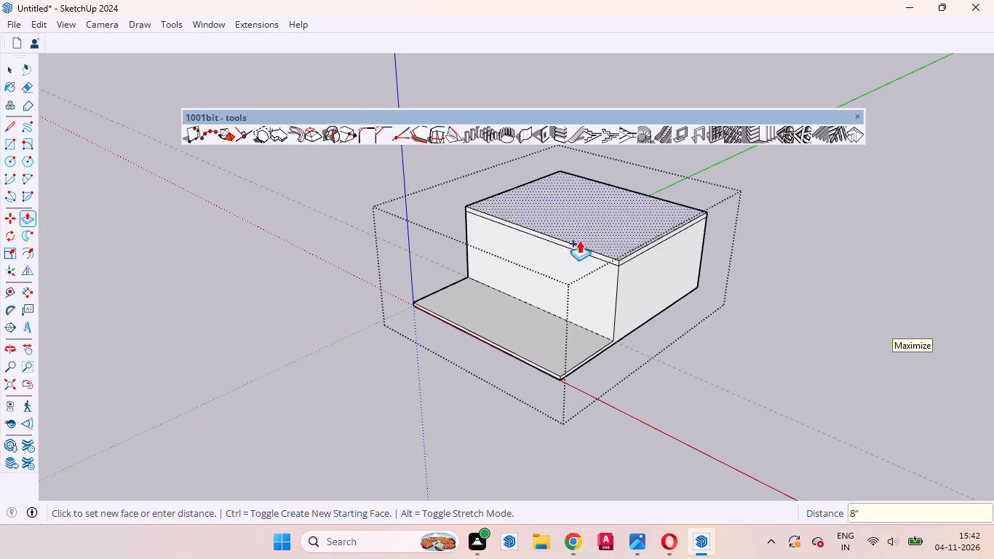
Push/Pull the top face of the 8" band up 10' from a new starting face to form the upper storey.
scroll(568, 247, up, 3)
middle_drag(596, 234, 699, 219)
scroll(699, 218, up, 1)
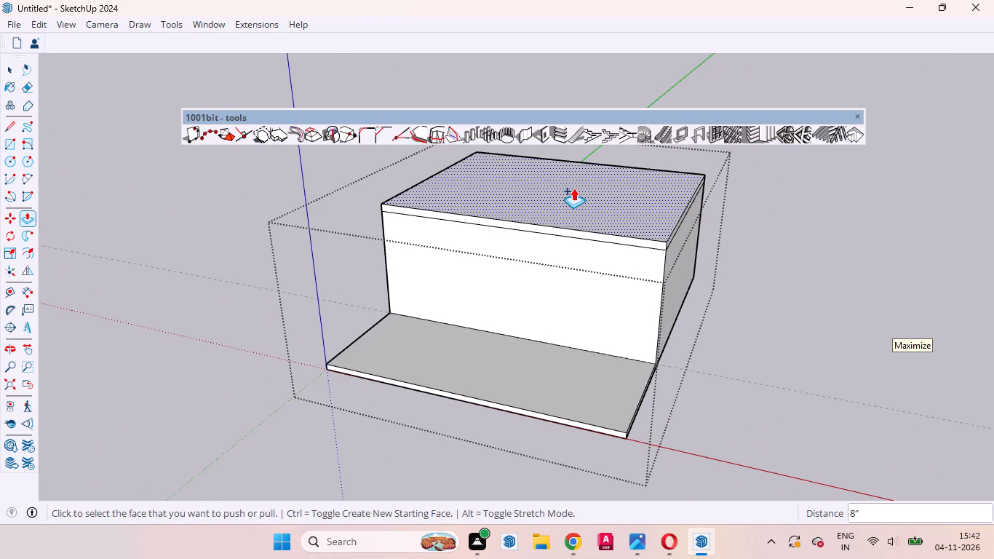
click(575, 189)
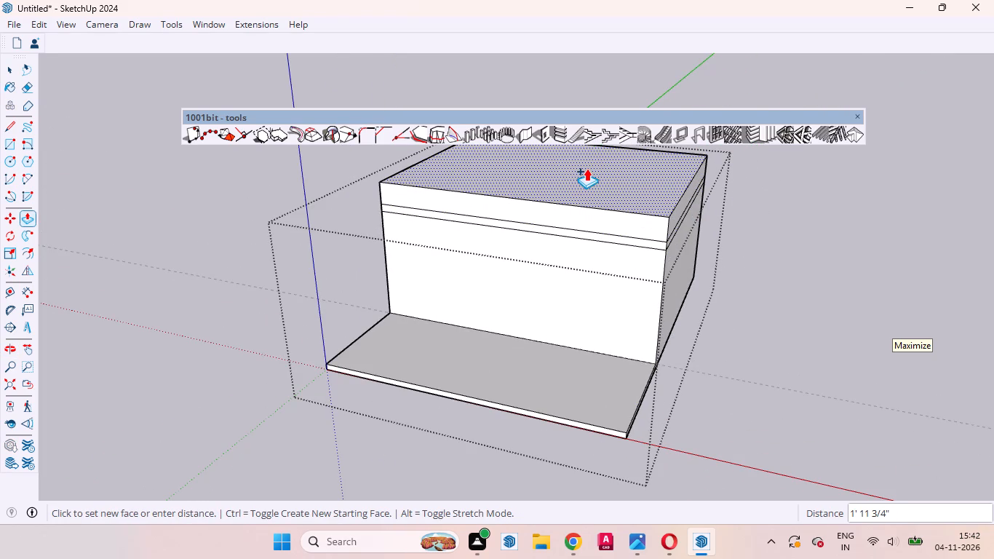
key(1)
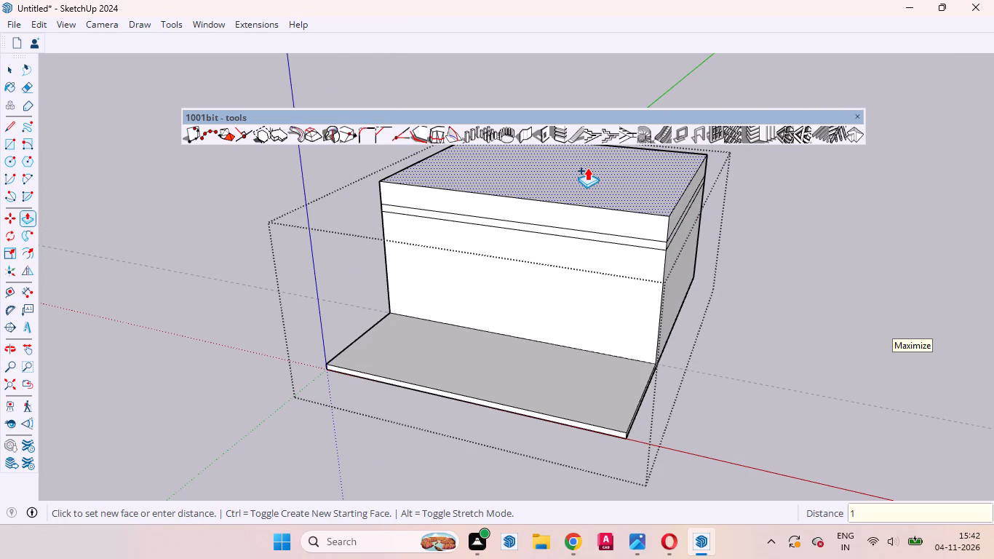
text(0')
key(Return)
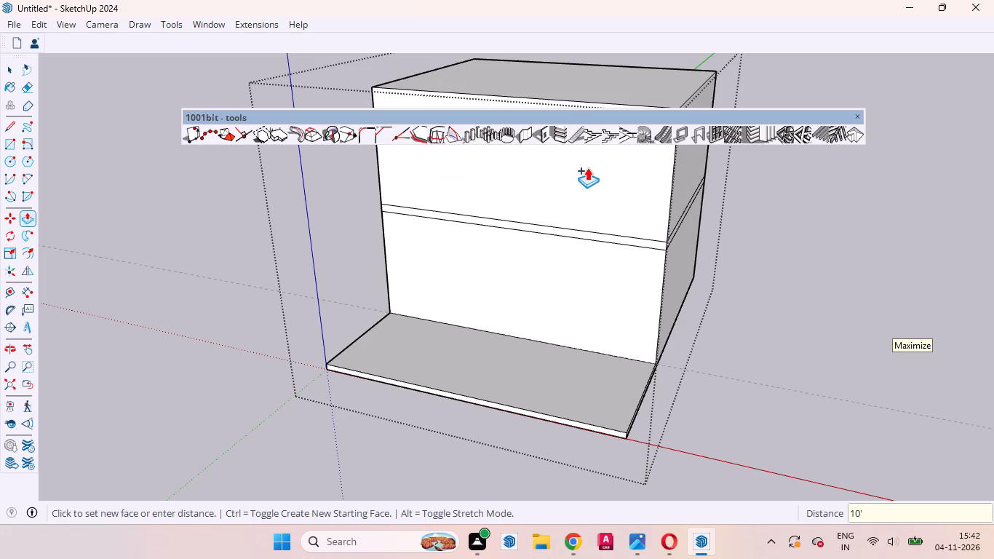
key(space)
Examine the front of the two-storey block, including its upper wall face and the slab band between storeys.
scroll(577, 354, down, 5)
middle_drag(577, 333, 661, 256)
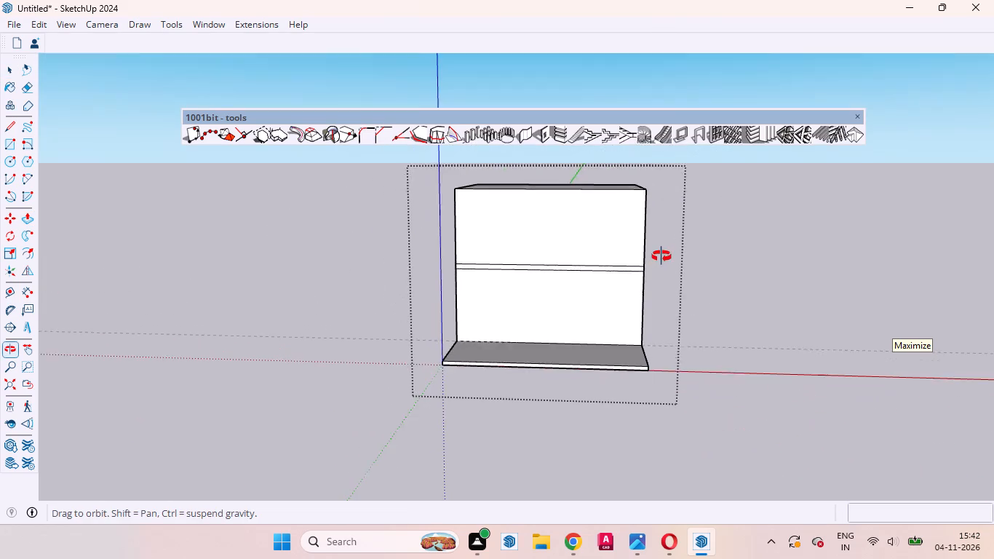
middle_drag(661, 256, 662, 256)
scroll(662, 256, up, 2)
scroll(433, 290, up, 2)
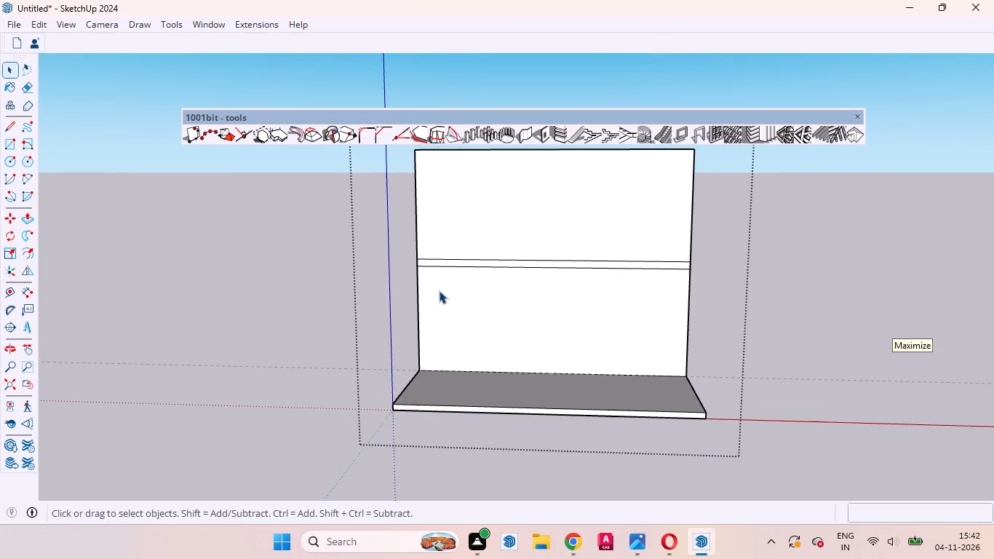
scroll(512, 325, down, 2)
middle_drag(509, 304, 525, 298)
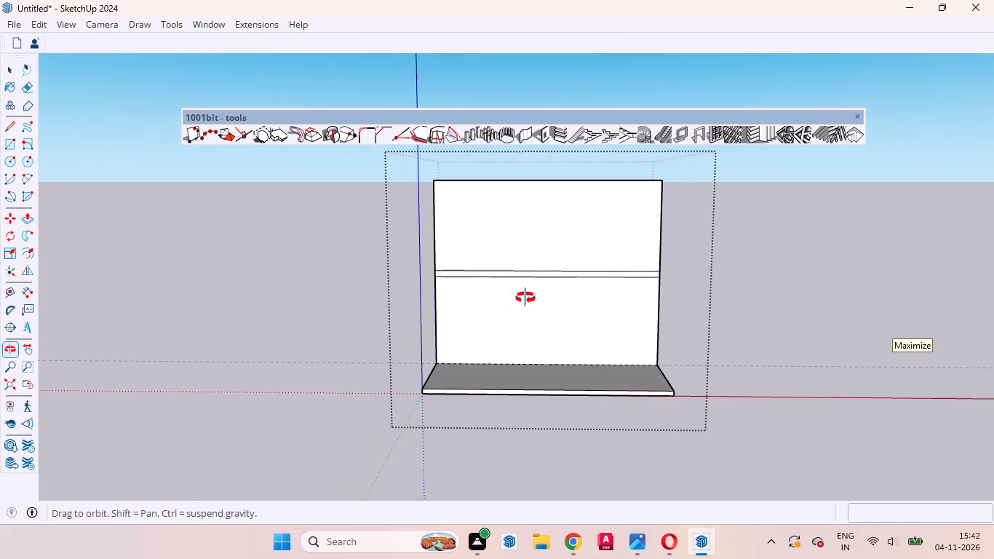
middle_drag(525, 298, 520, 259)
middle_click(520, 259)
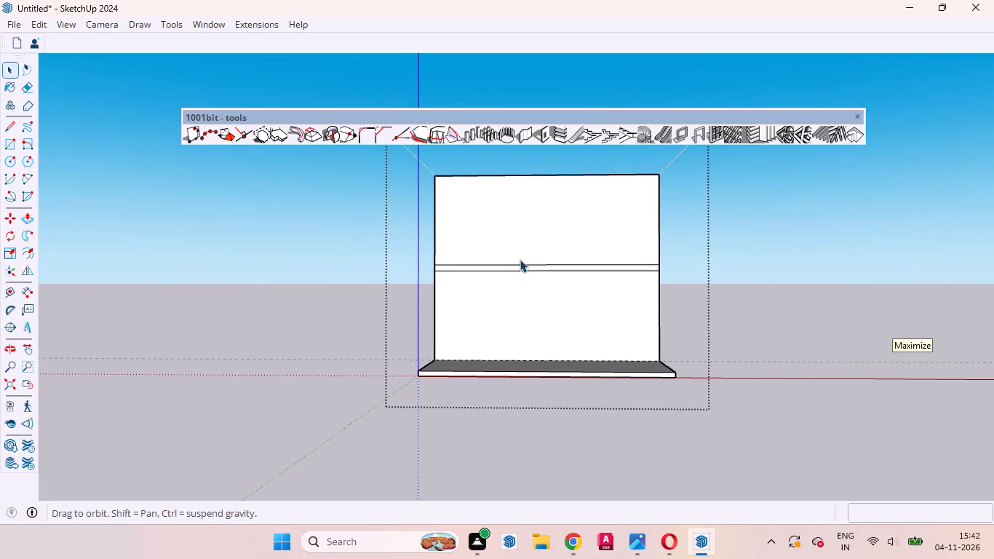
scroll(530, 281, down, 1)
middle_drag(568, 301, 520, 309)
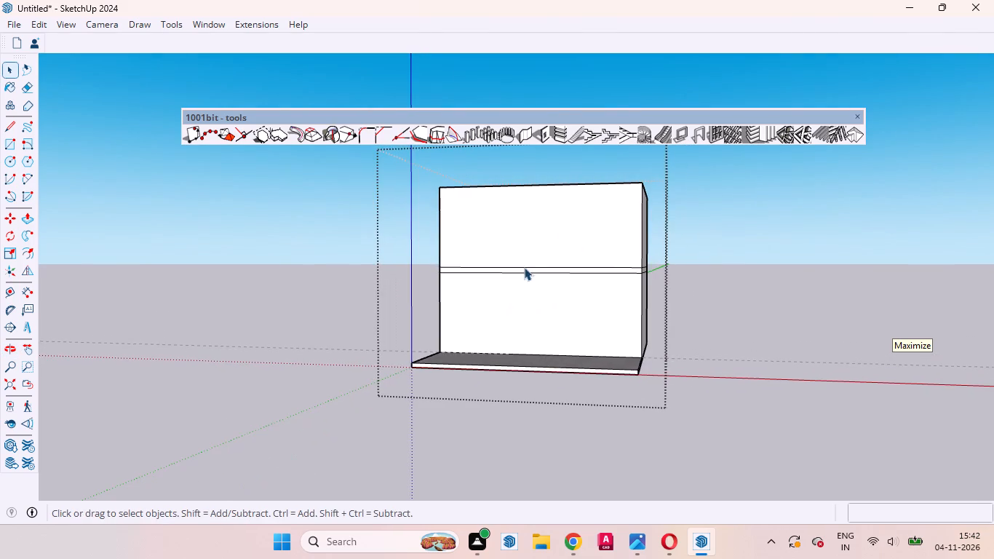
scroll(546, 229, up, 3)
click(540, 239)
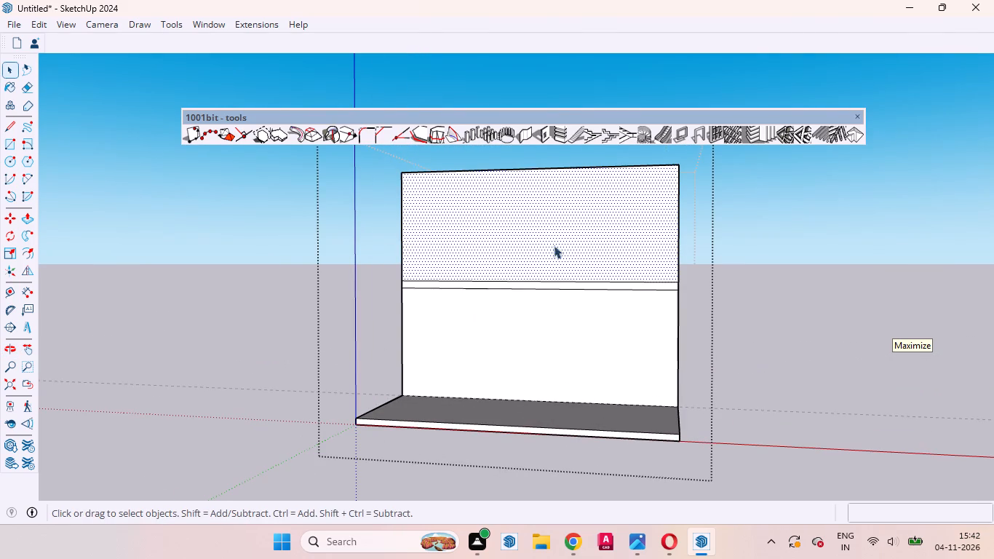
middle_click(560, 246)
scroll(562, 240, up, 1)
scroll(560, 235, down, 1)
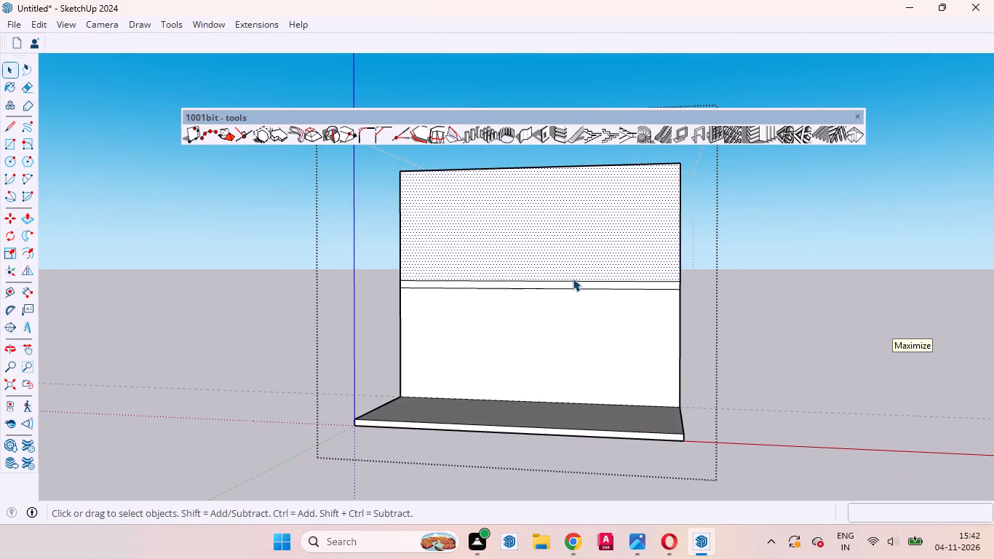
middle_drag(578, 288, 593, 289)
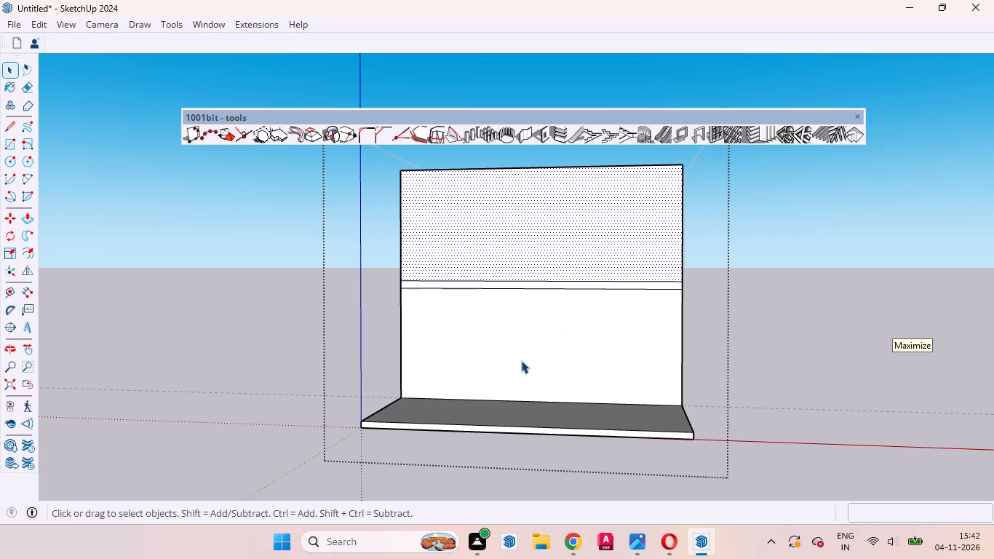
Draw a 10' vertical line on the lower front wall, slightly past its middle along the red axis, from base edge to slab band.
key(l)
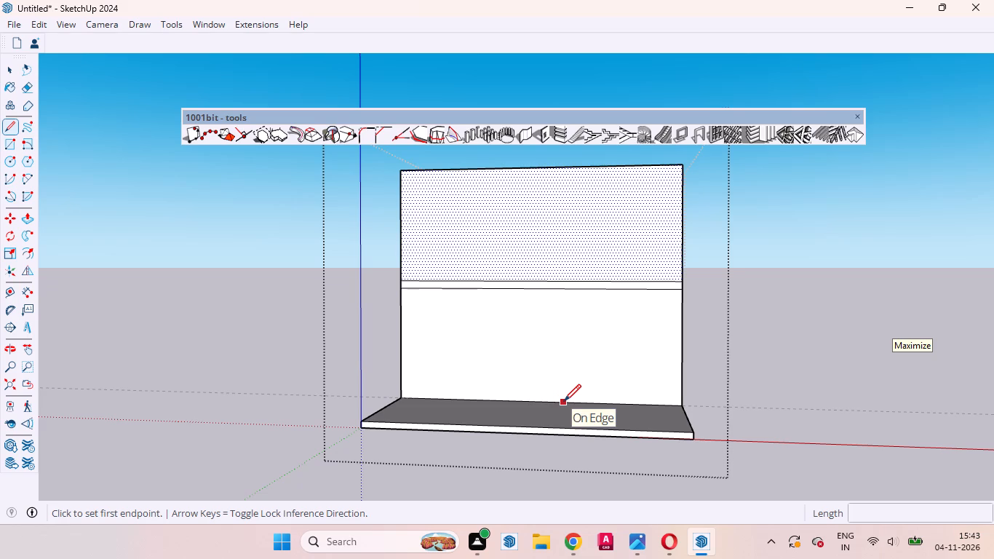
click(564, 401)
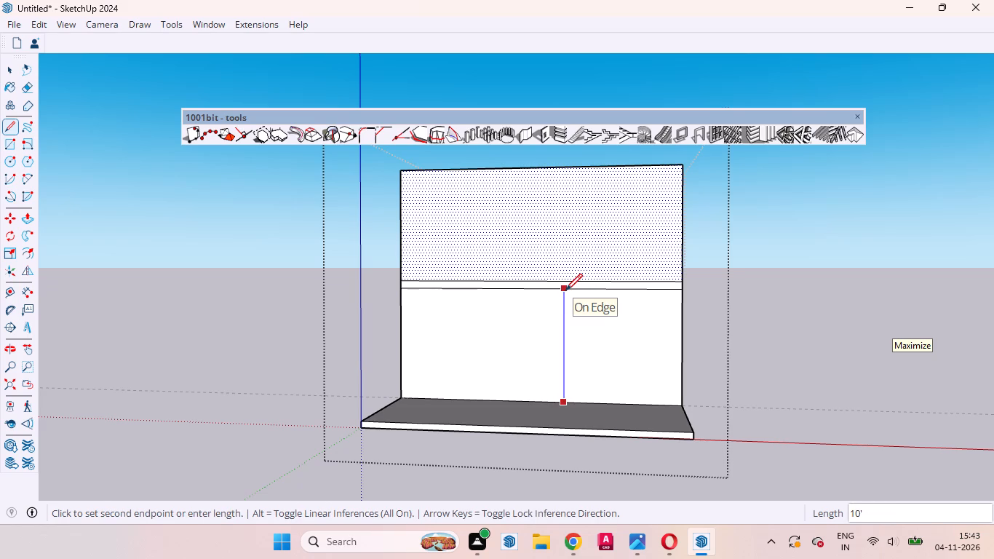
click(565, 290)
key(space)
Push/Pull the lower front wall face between the vertical line and the far corner along the red axis inward 9'.
click(588, 320)
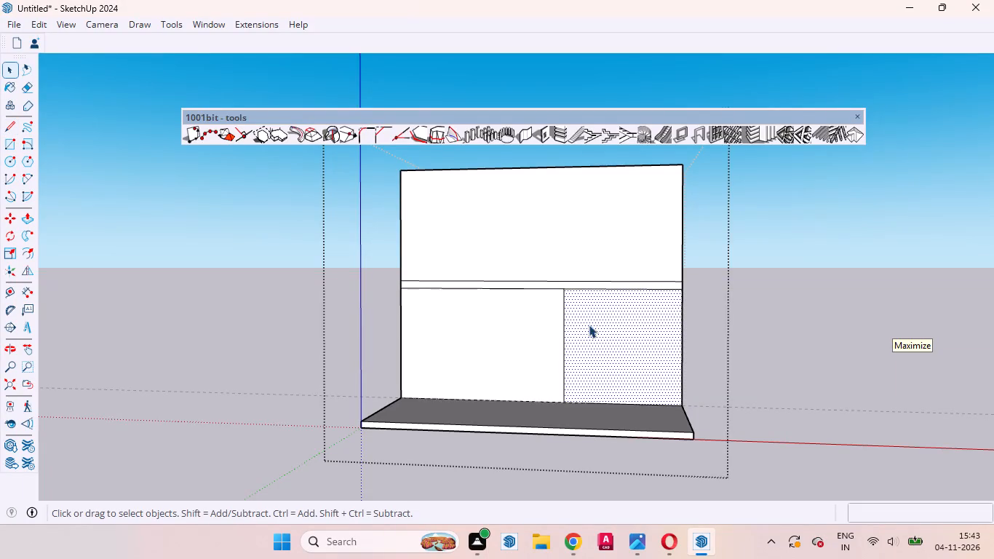
middle_drag(587, 328, 522, 325)
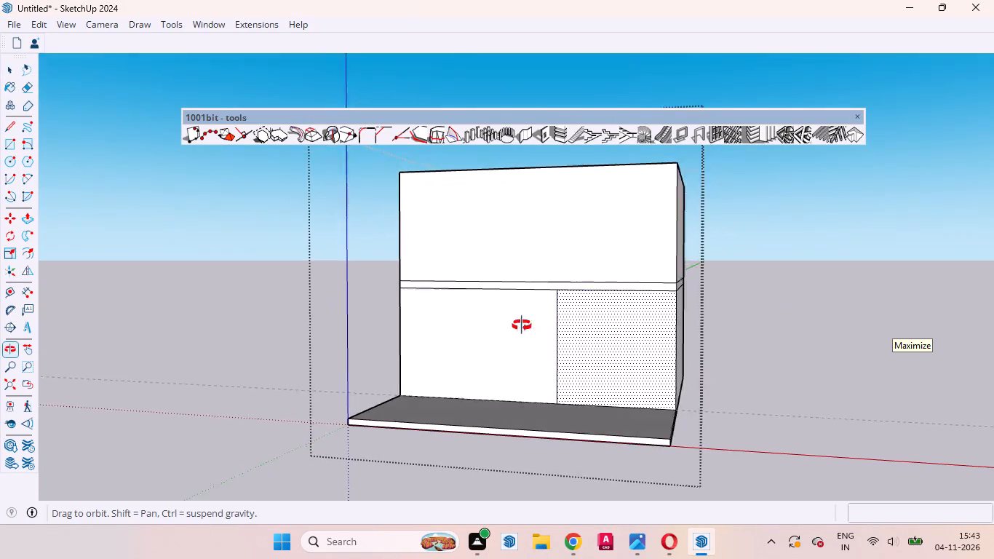
middle_drag(522, 325, 403, 321)
scroll(403, 321, up, 1)
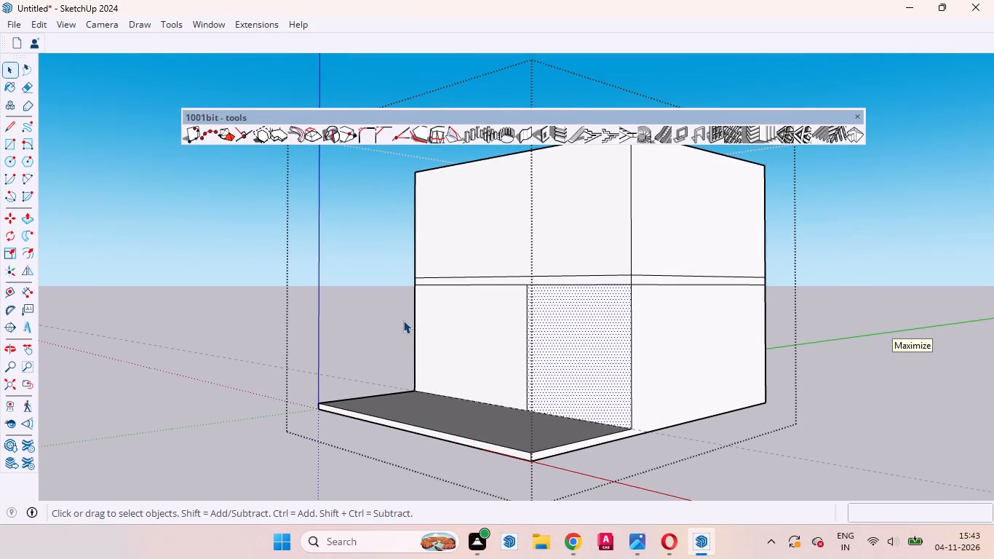
scroll(460, 278, up, 4)
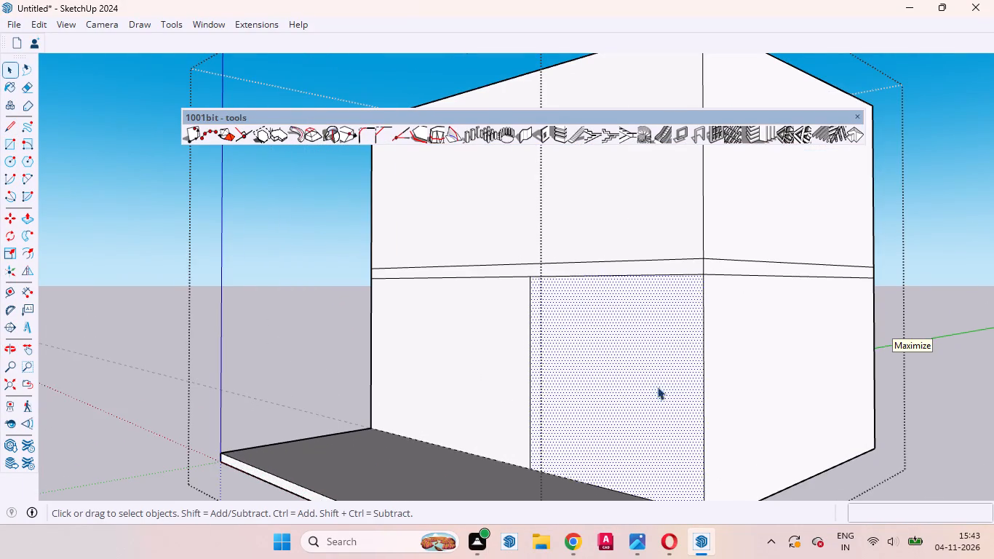
middle_drag(619, 382, 578, 352)
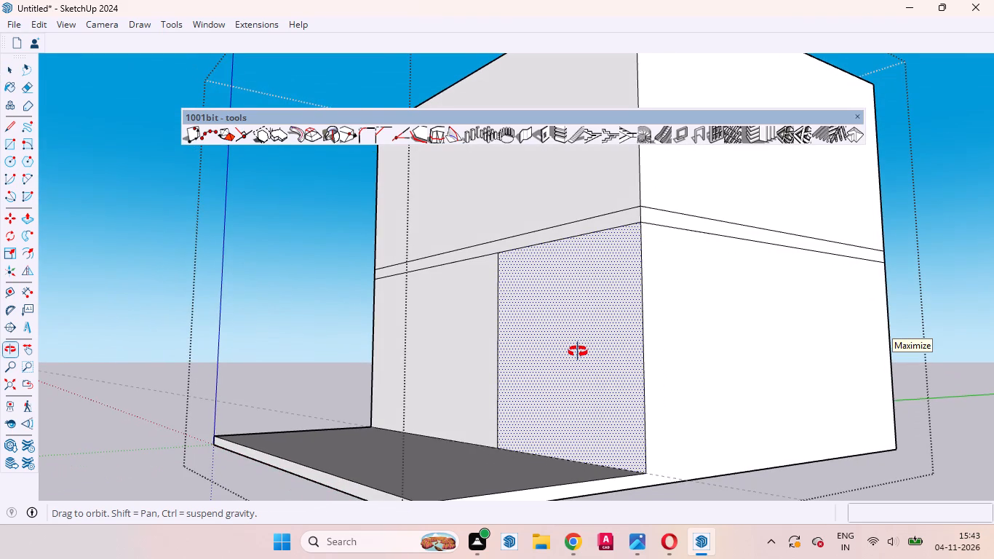
middle_drag(578, 352, 582, 352)
scroll(582, 352, up, 5)
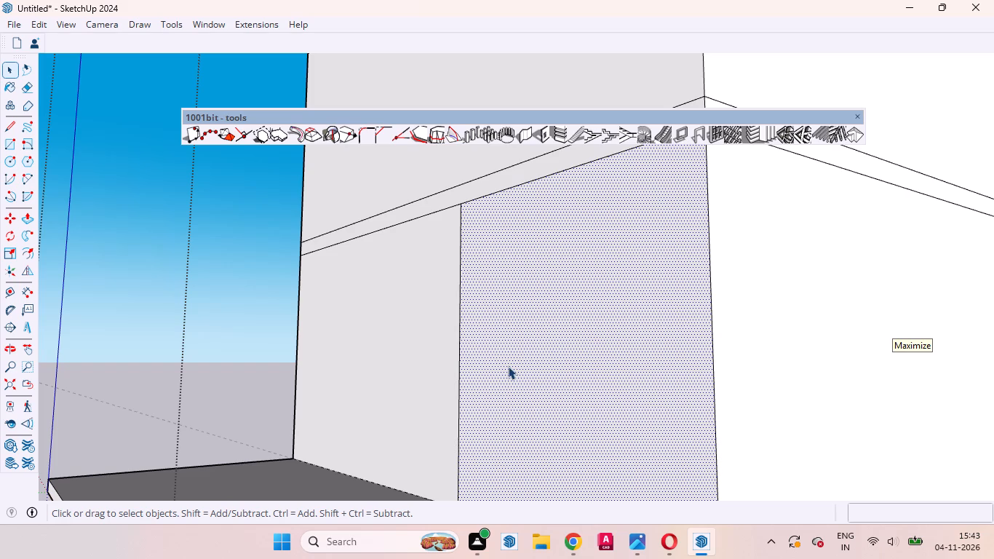
middle_drag(542, 360, 542, 359)
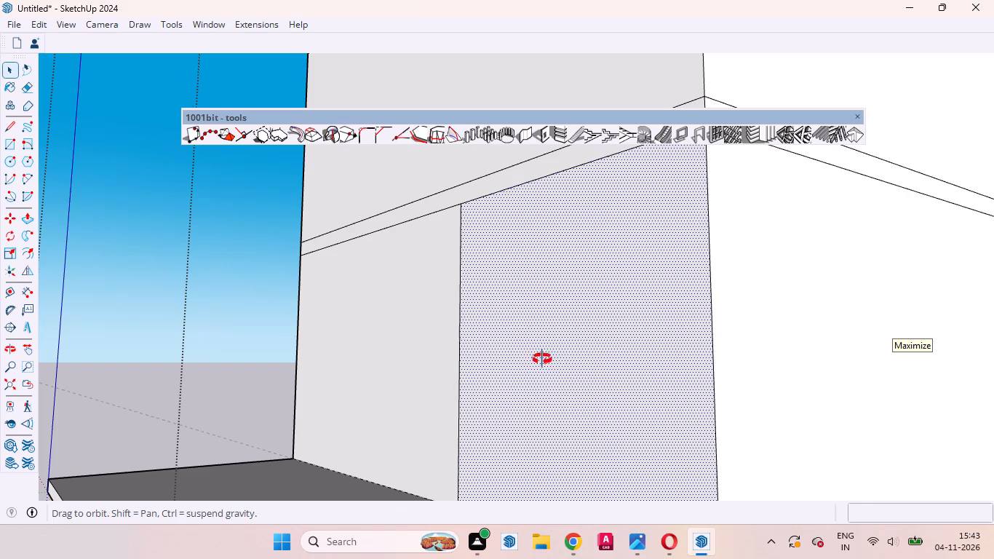
middle_drag(542, 359, 502, 339)
scroll(502, 339, up, 1)
scroll(499, 347, down, 2)
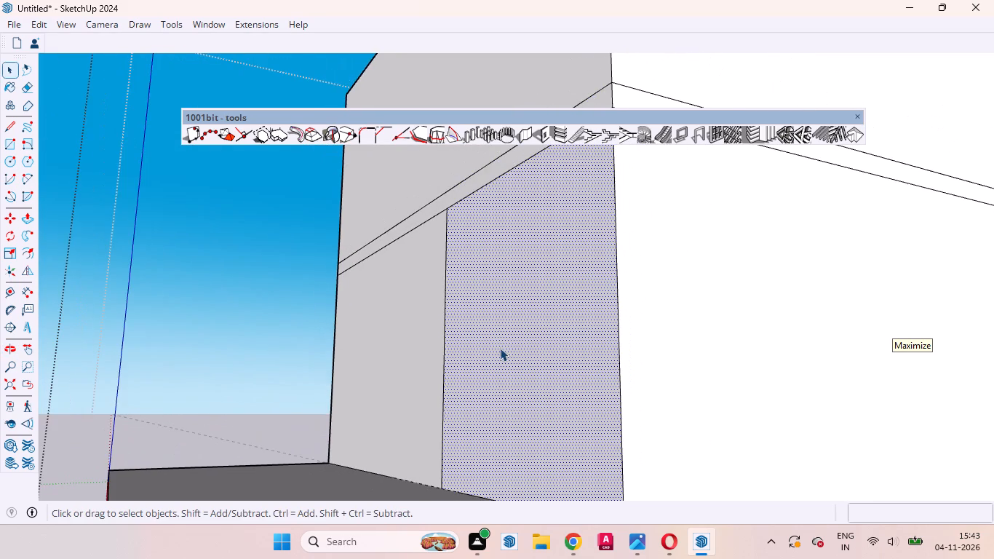
middle_drag(507, 352, 469, 357)
scroll(469, 357, up, 2)
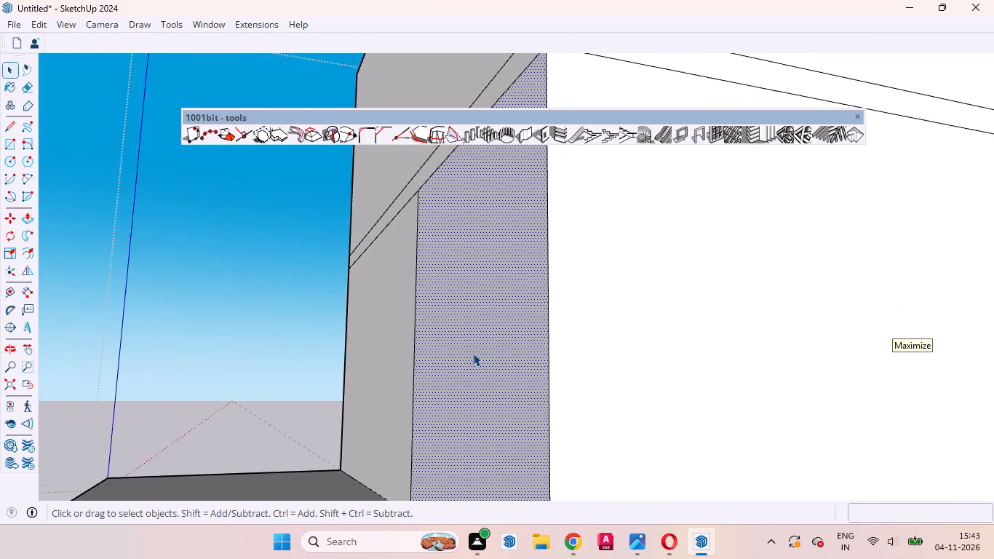
scroll(473, 353, up, 1)
middle_drag(496, 357, 531, 384)
scroll(531, 384, up, 1)
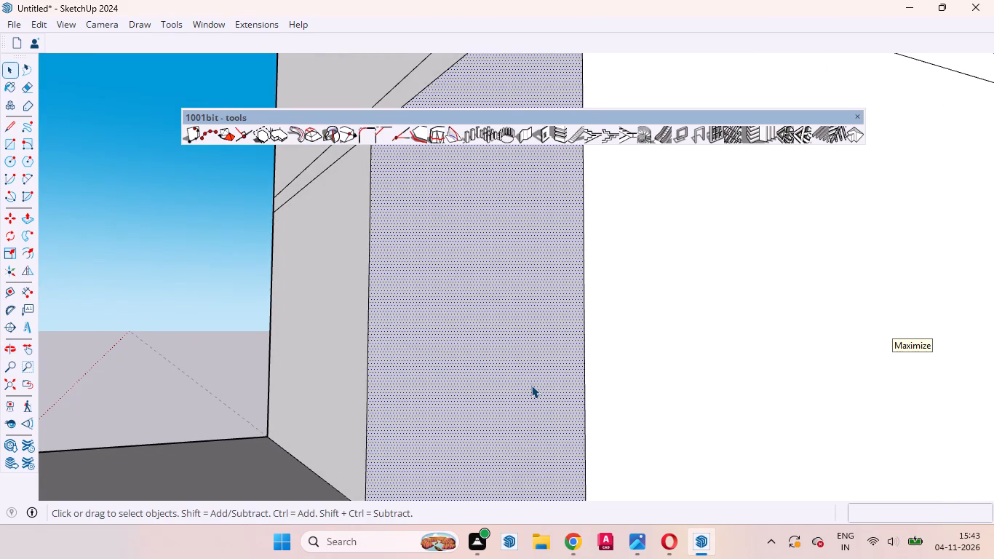
scroll(531, 386, down, 1)
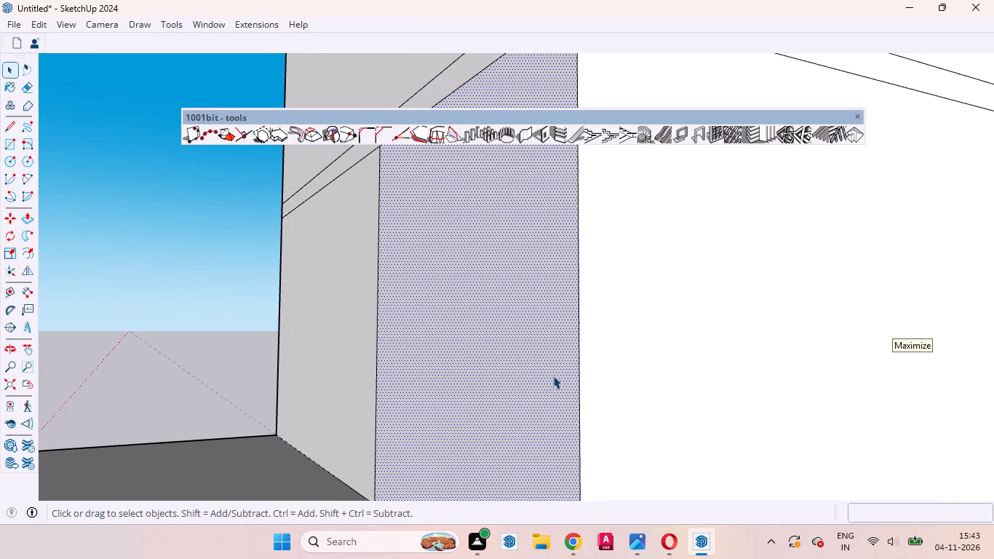
middle_drag(561, 376, 608, 368)
middle_click(608, 368)
scroll(608, 368, up, 1)
scroll(558, 365, down, 8)
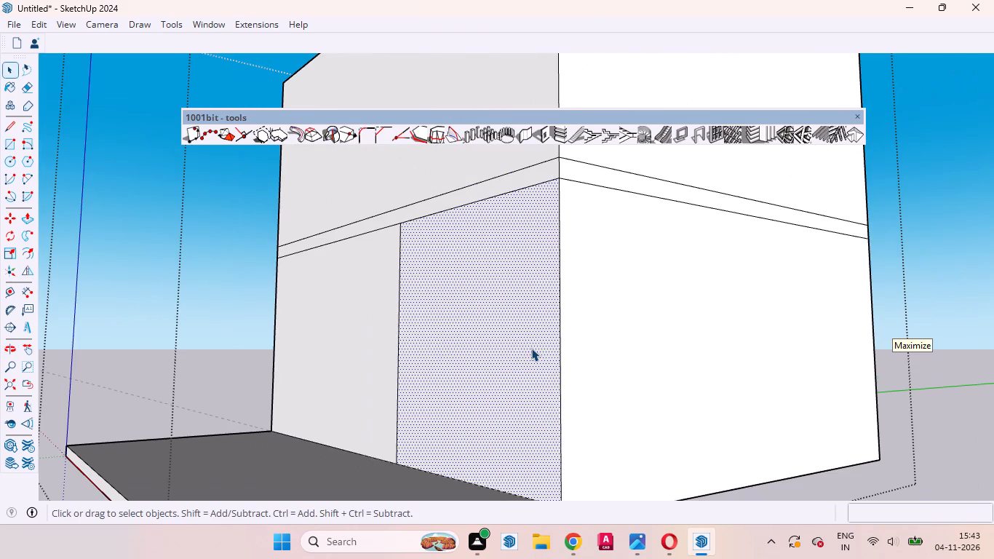
middle_drag(534, 346, 562, 350)
scroll(562, 350, up, 1)
key(p)
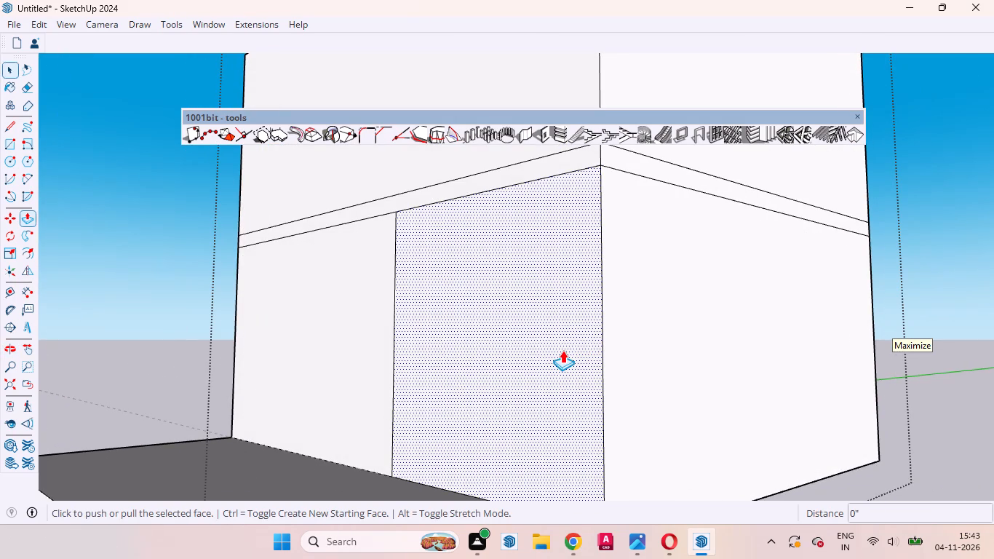
click(562, 350)
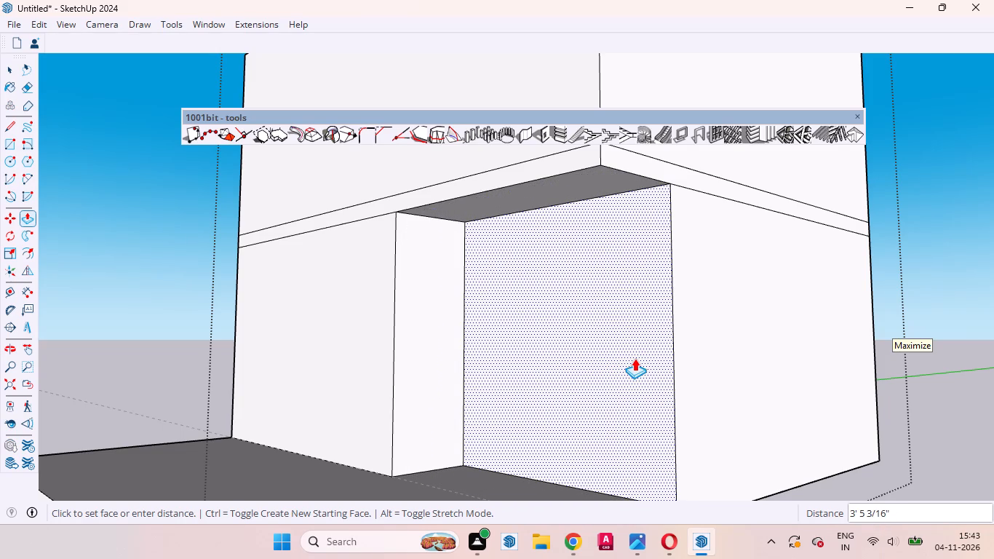
text(9')
key(Return)
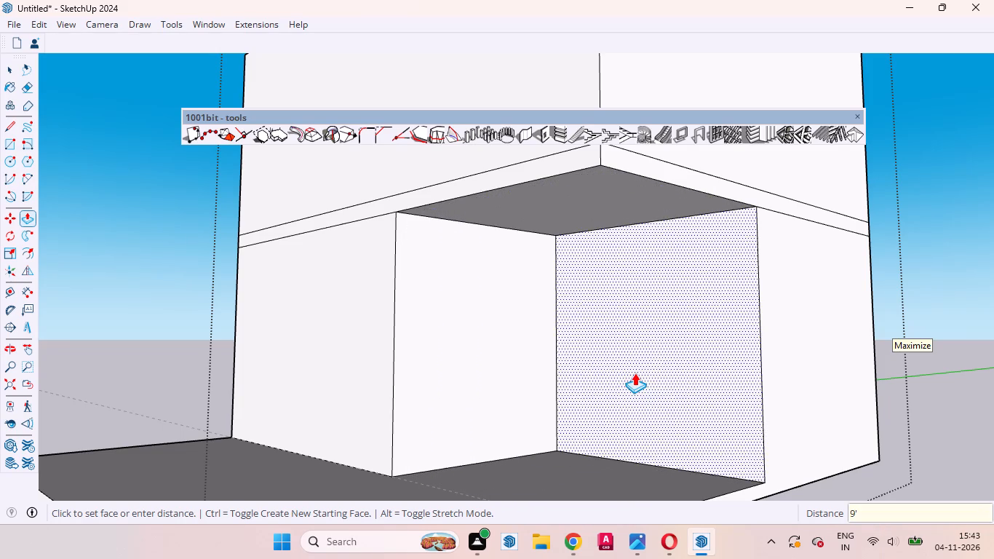
key(space)
Draw a 10' vertical line from slab band to base edge on the remaining lower front wall, about 70% along toward the recess.
scroll(560, 370, down, 4)
middle_drag(391, 335, 627, 320)
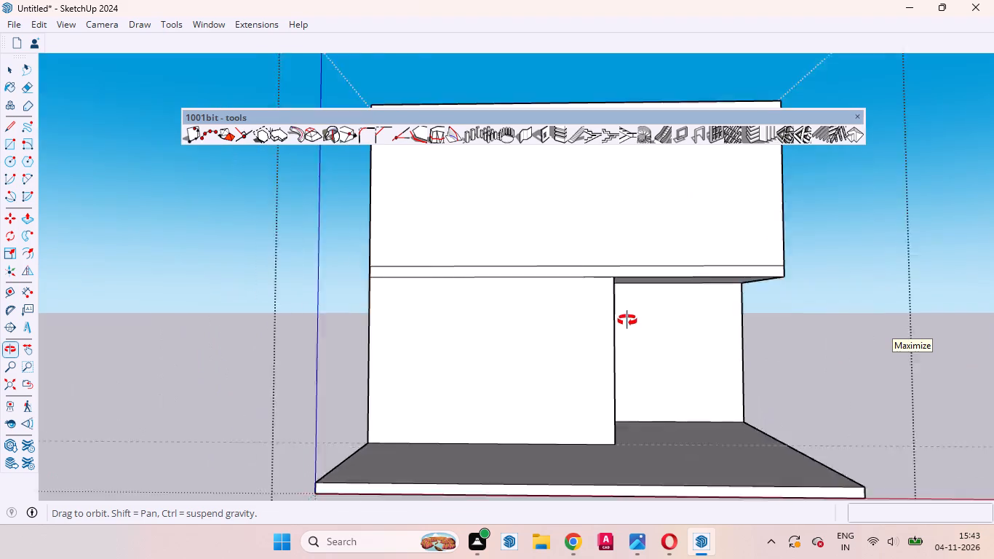
middle_drag(627, 320, 592, 317)
scroll(592, 317, up, 3)
scroll(561, 352, down, 2)
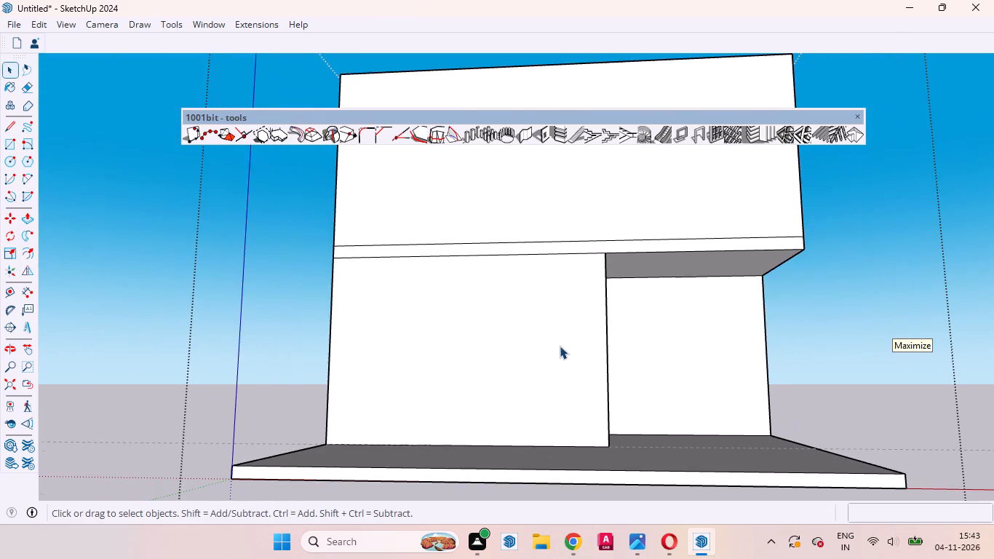
middle_drag(553, 341, 572, 351)
middle_click(572, 351)
scroll(572, 351, up, 1)
click(491, 332)
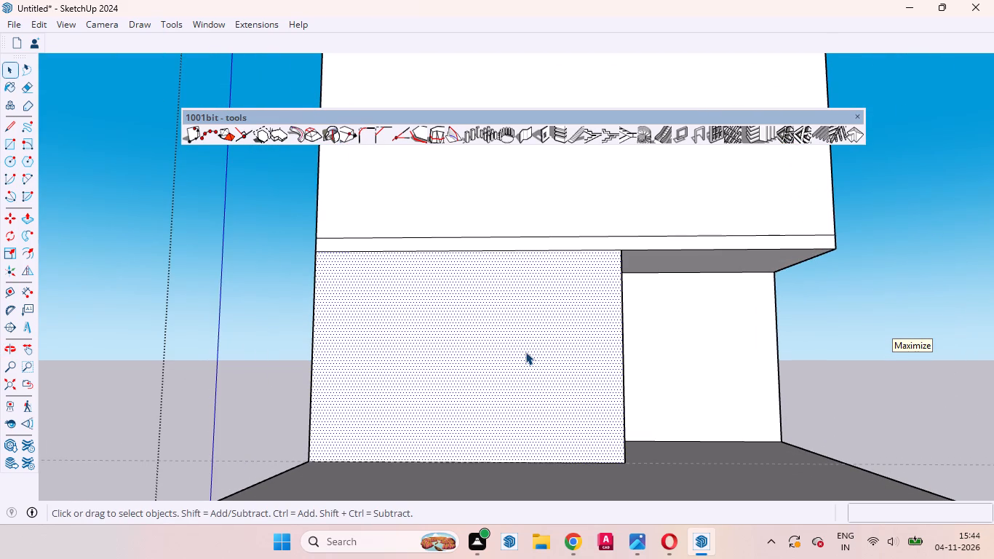
scroll(525, 352, down, 1)
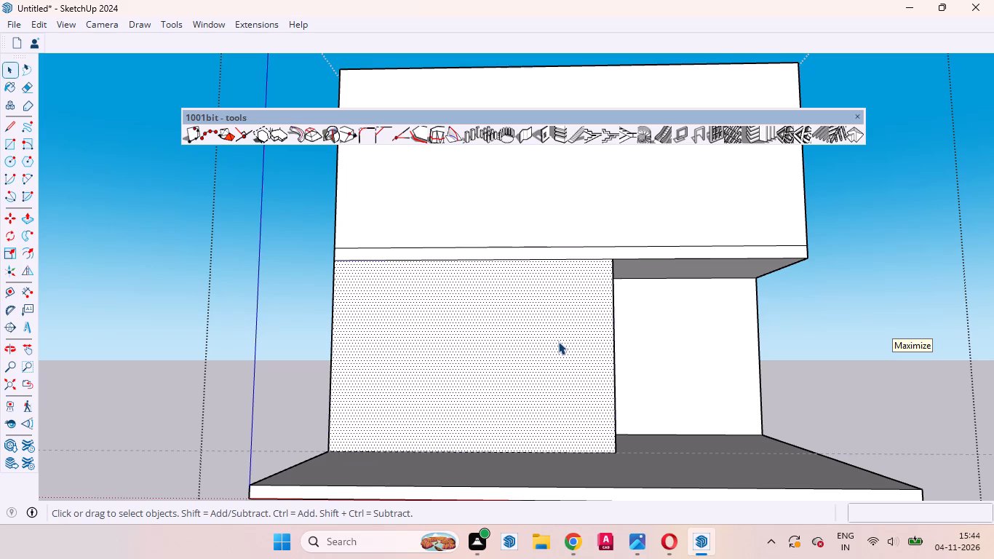
click(482, 365)
key(l)
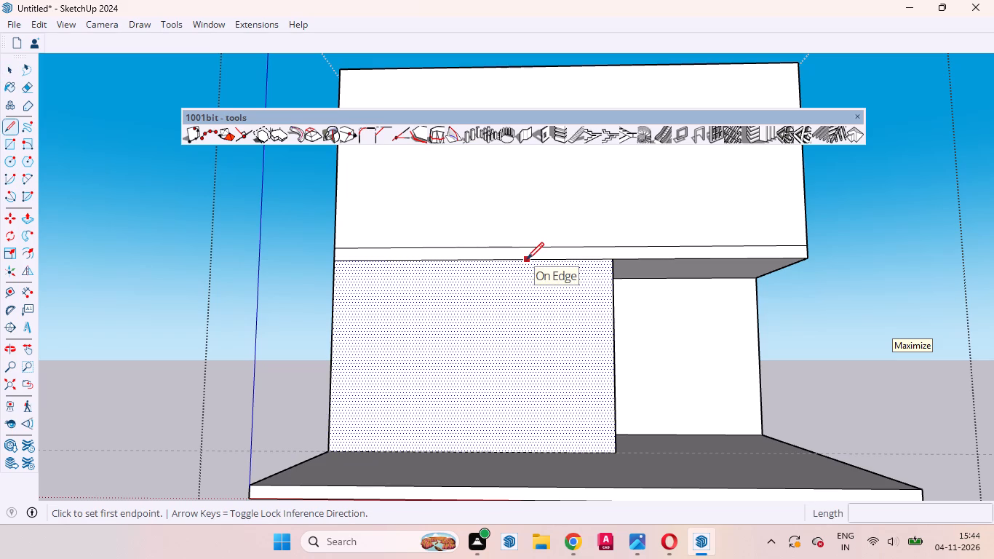
click(530, 261)
click(527, 456)
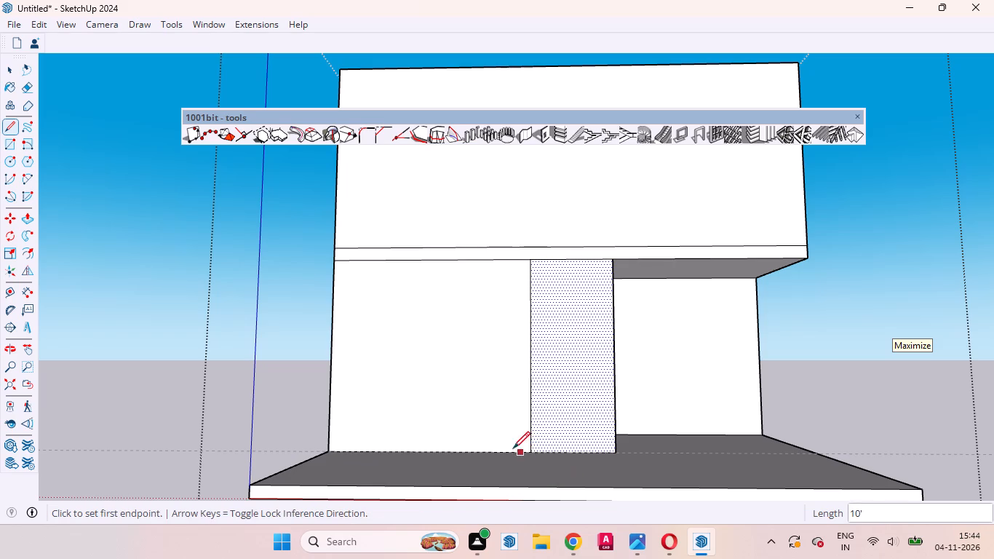
key(space)
Place a vertical guide on the front wall 12" in from its outer vertical edge nearest the blue axis.
middle_drag(456, 337, 530, 361)
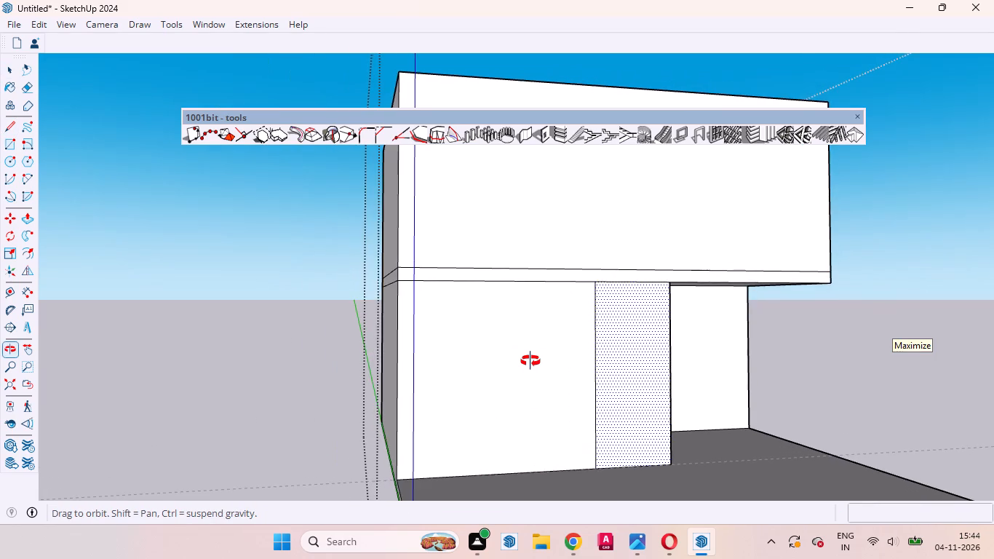
middle_drag(530, 361, 487, 343)
scroll(487, 343, up, 1)
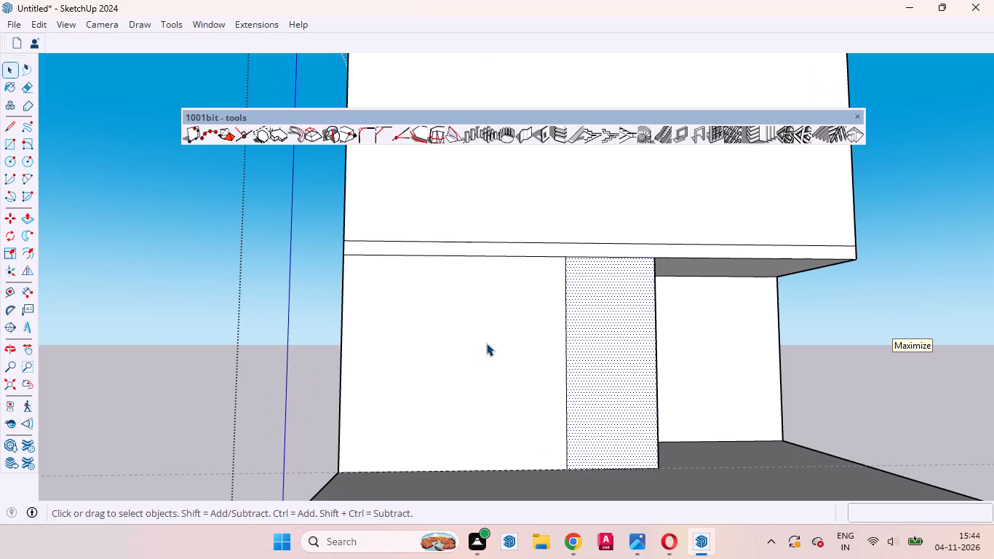
scroll(485, 343, down, 2)
middle_drag(495, 346, 452, 349)
scroll(452, 349, up, 1)
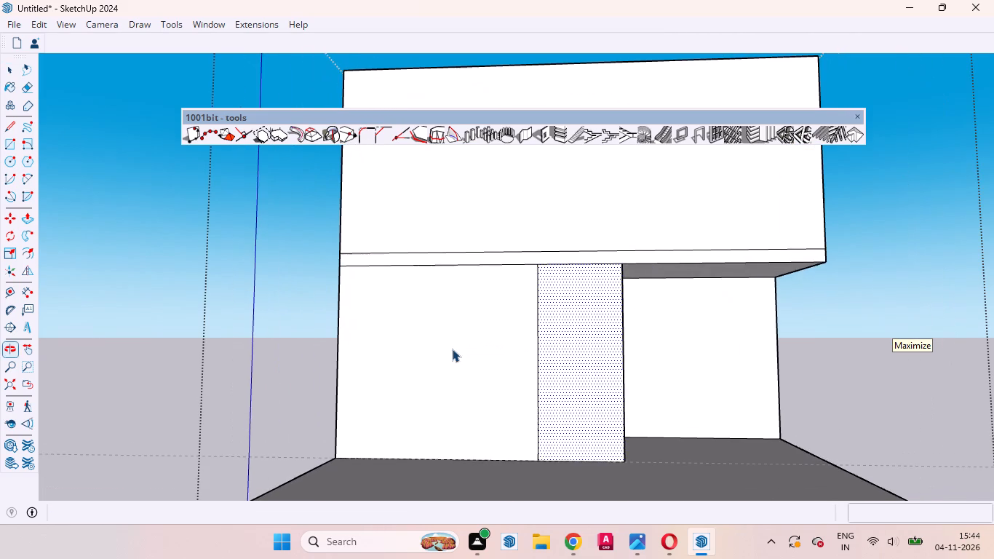
middle_drag(438, 331, 482, 337)
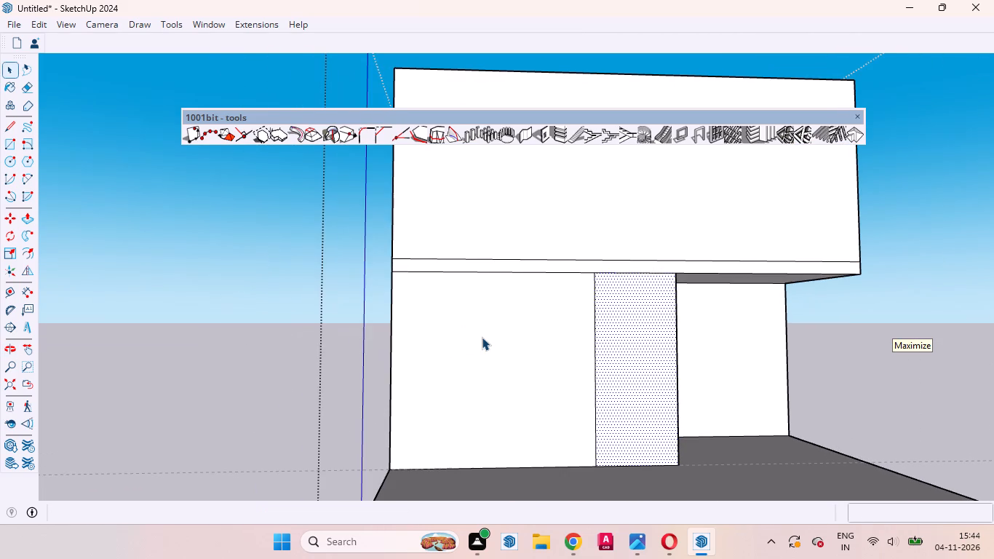
key(t)
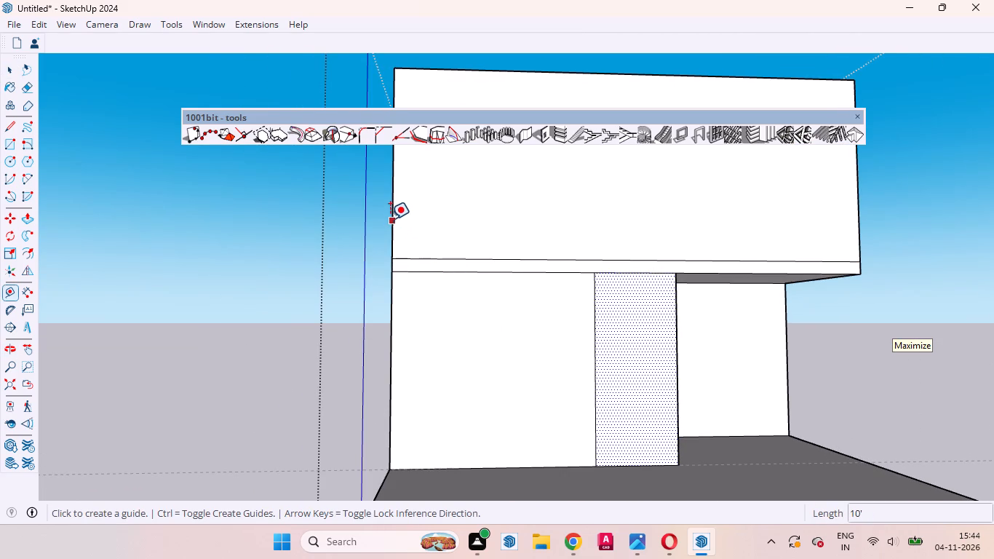
click(390, 219)
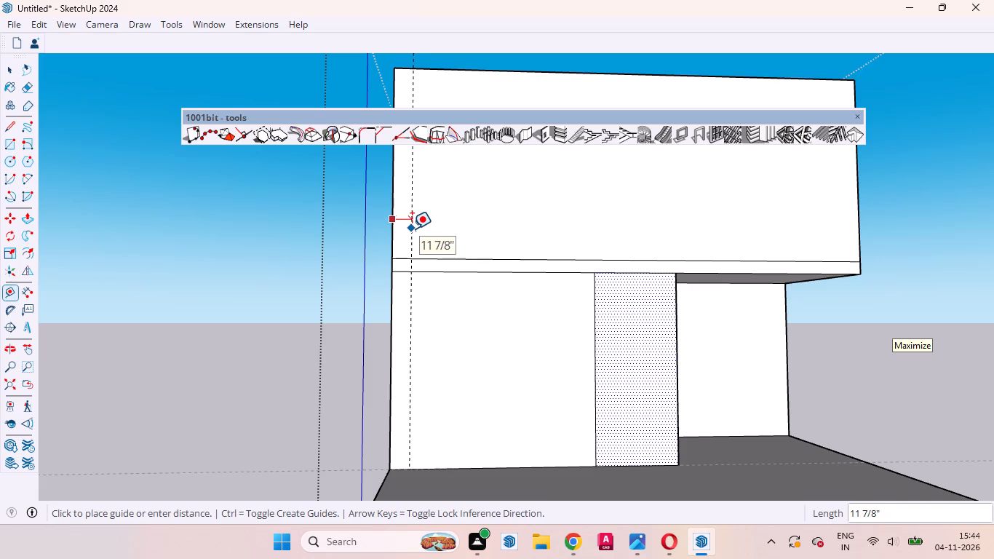
text(12)
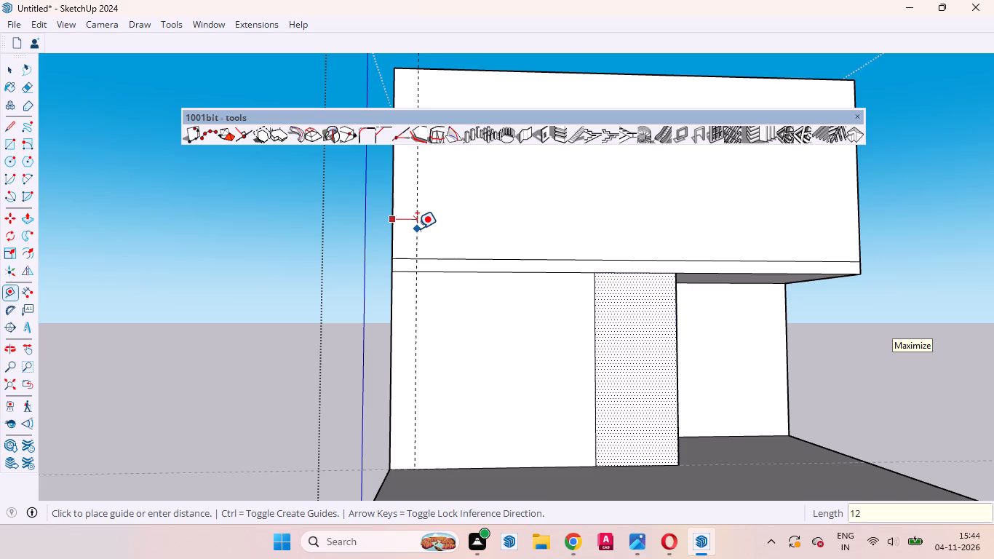
key(Return)
key(space)
Draw a vertical line along the 12" guide on the lower front wall, from base edge to slab band.
click(473, 383)
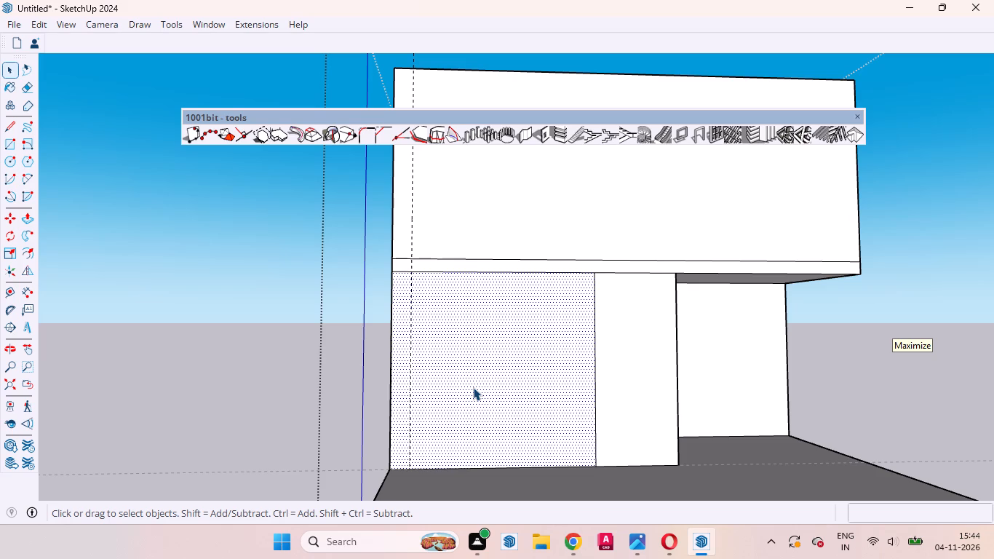
key(l)
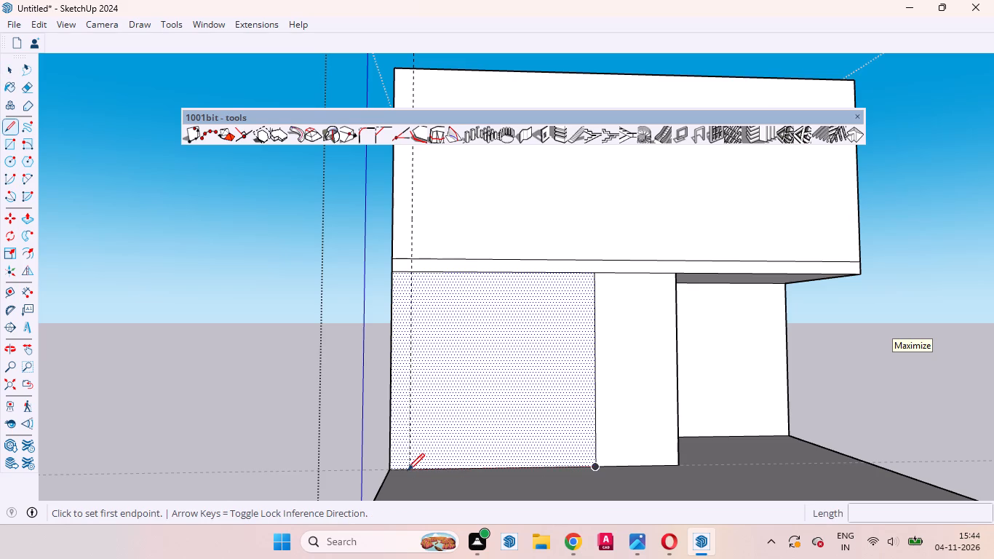
click(410, 467)
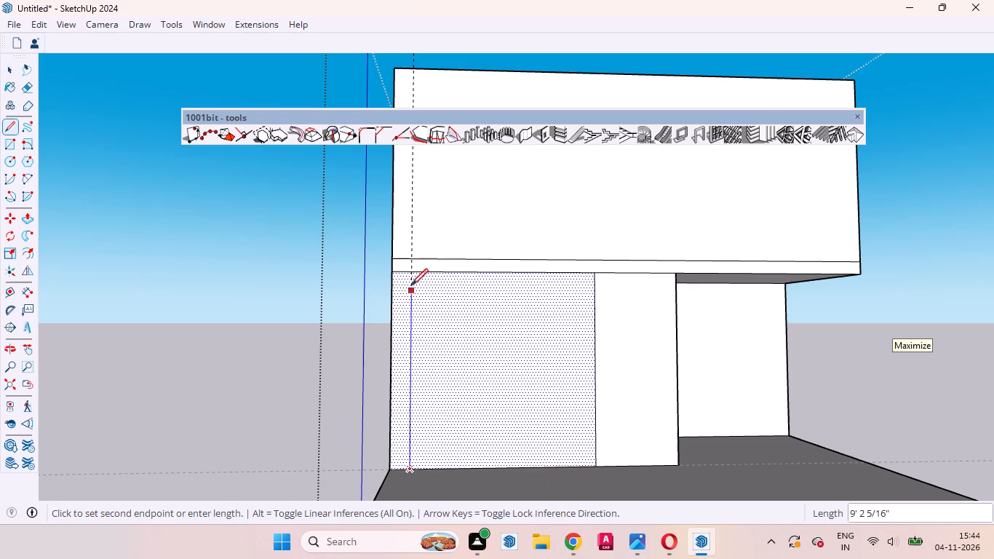
click(410, 271)
key(space)
key(space)
Push/Pull the lower wall face between the two vertical lines inward, repeating the previous 9' distance.
click(482, 373)
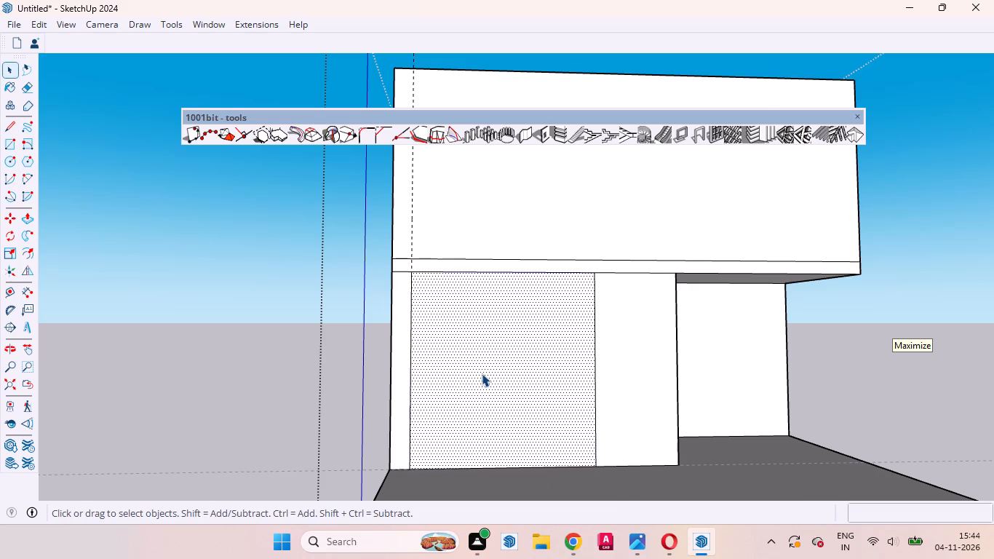
key(p)
double_click(482, 373)
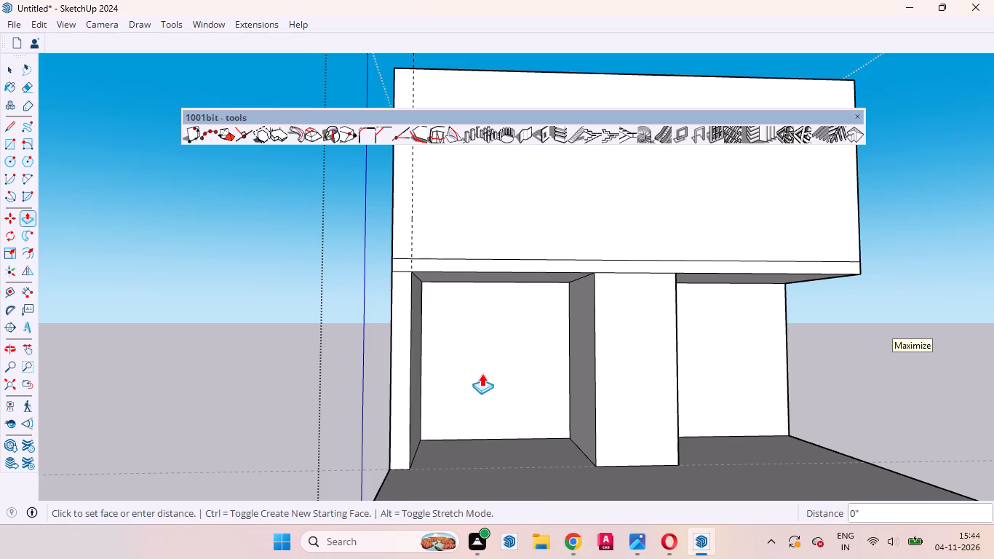
Examine the two lower recesses, the pier between them and the upper front wall from several angles.
key(space)
scroll(486, 389, down, 4)
middle_drag(524, 403, 266, 365)
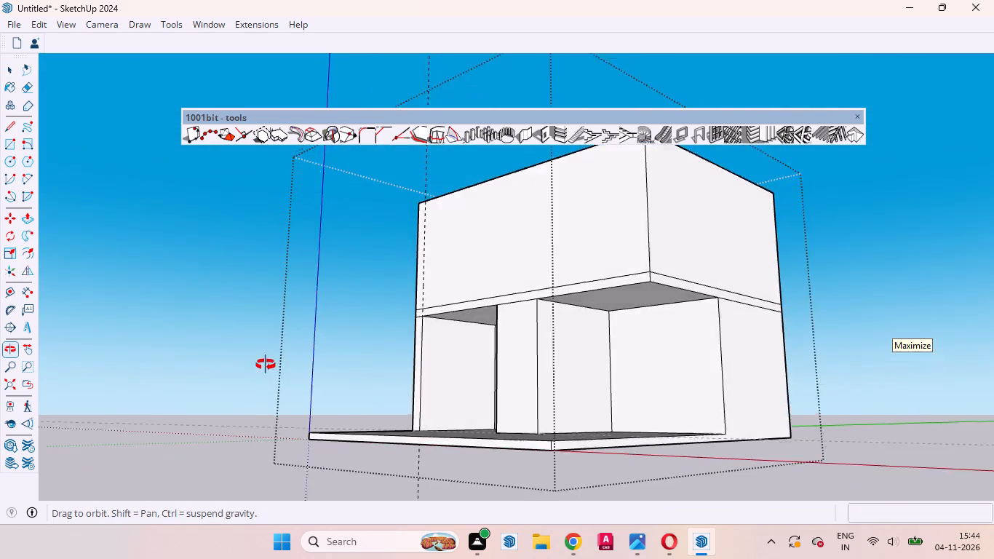
middle_drag(266, 365, 394, 440)
scroll(394, 440, up, 1)
scroll(374, 421, down, 3)
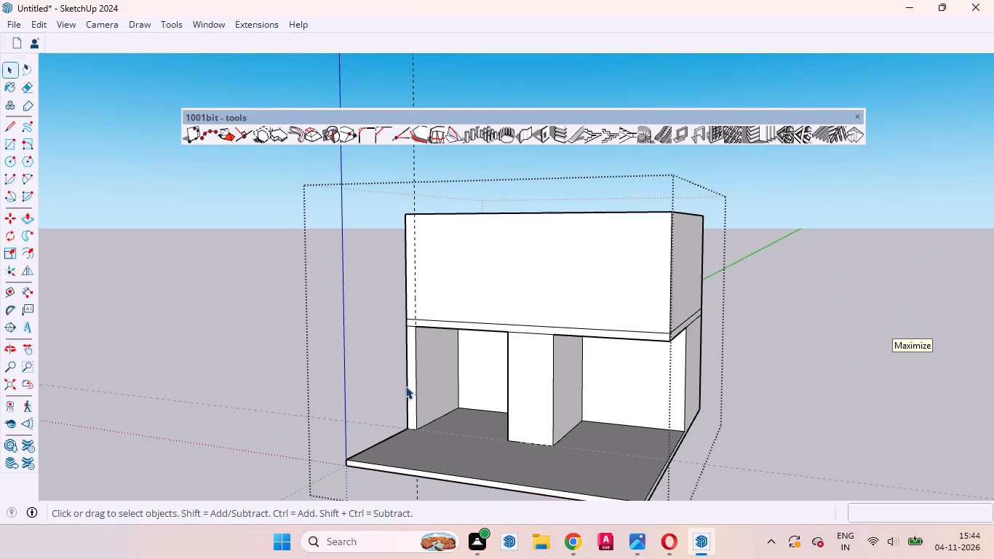
middle_drag(643, 297, 708, 300)
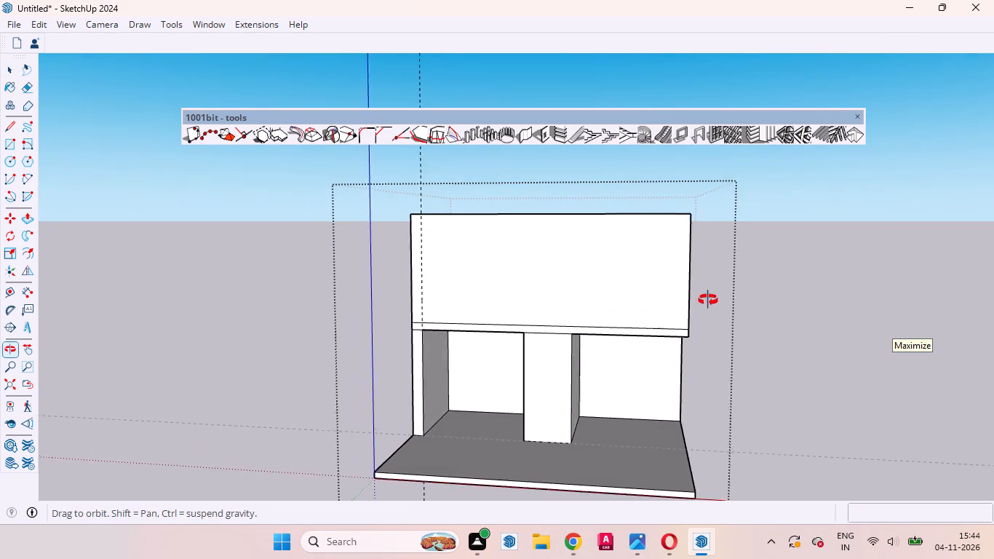
middle_drag(708, 300, 713, 300)
scroll(712, 300, up, 1)
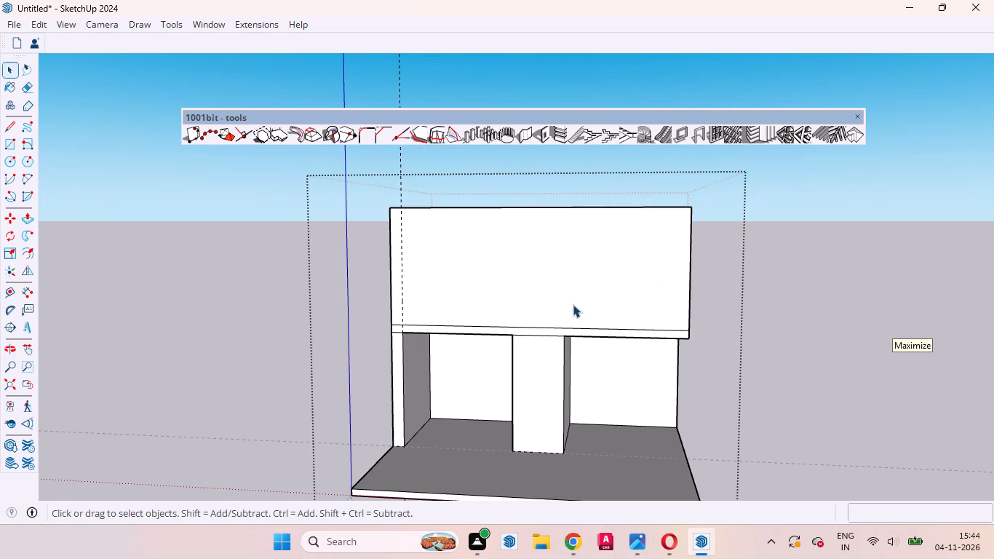
scroll(512, 317, down, 3)
scroll(619, 325, up, 2)
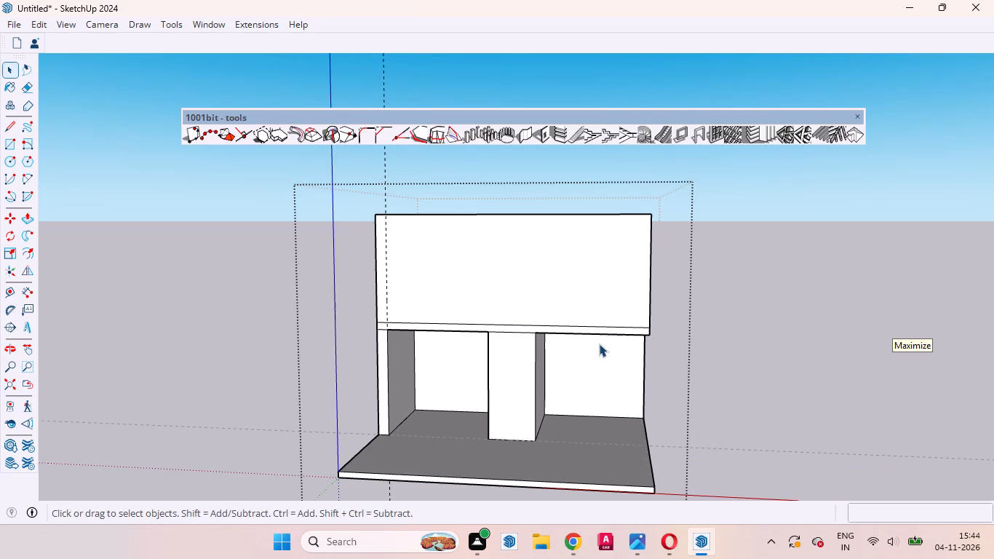
middle_drag(621, 342, 631, 333)
scroll(631, 333, up, 1)
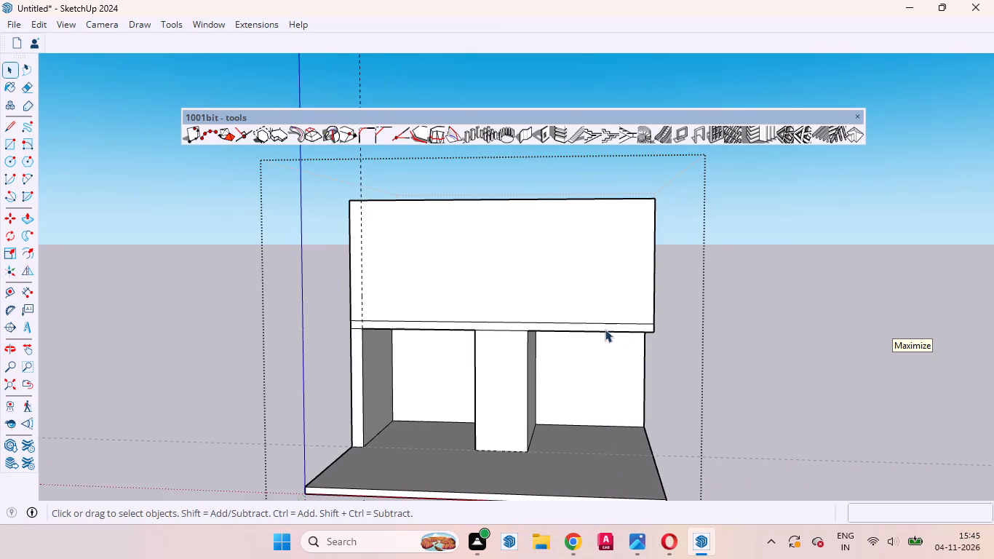
scroll(575, 329, down, 3)
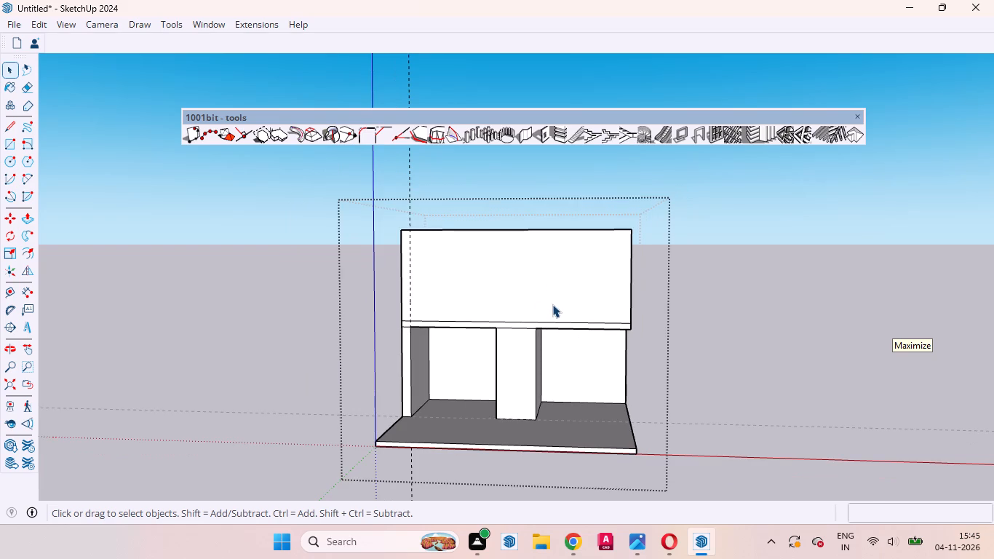
Place a vertical guide on the upper front wall 12" in from its vertical edge farthest from the blue axis.
key(t)
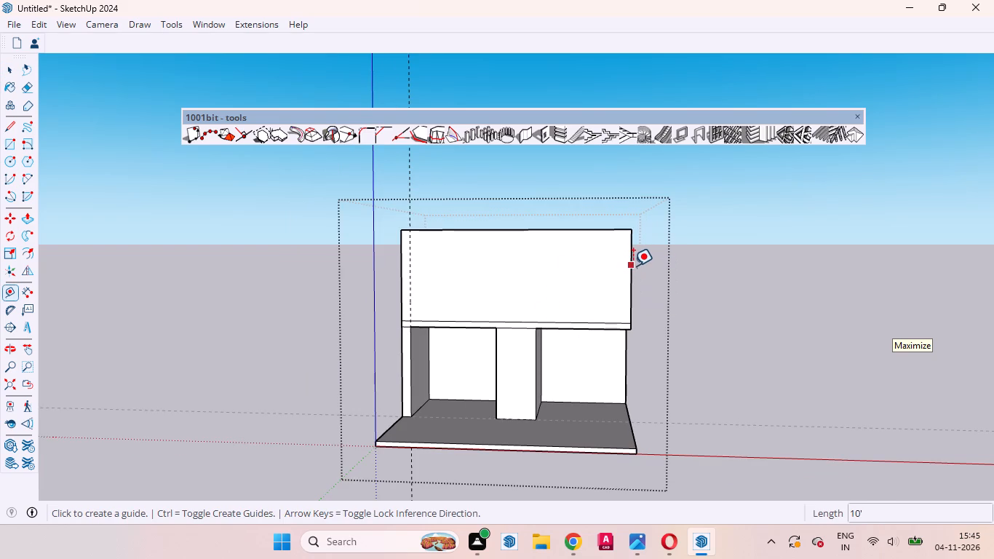
click(633, 266)
text(12)
key(Return)
key(space)
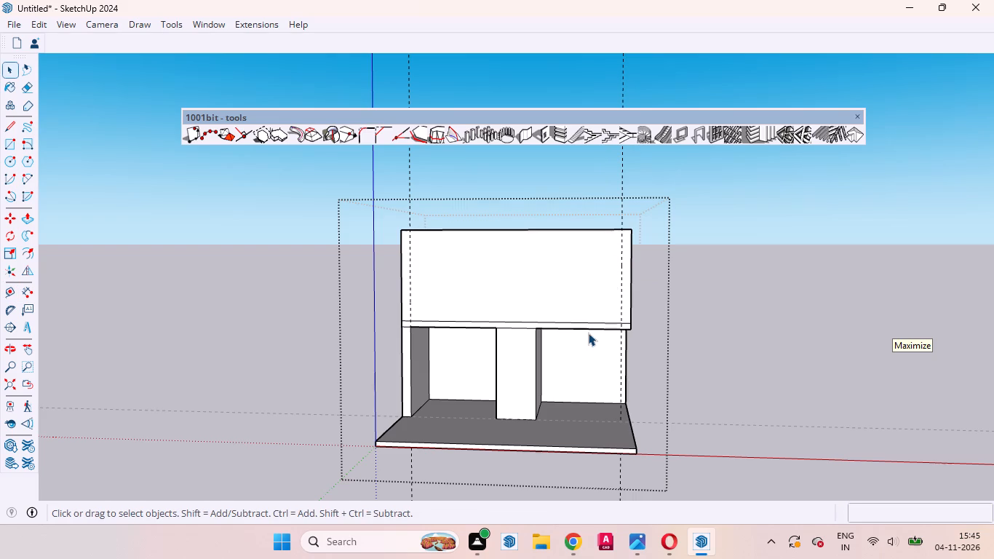
Place a vertical guide on the upper front wall through the lower pier's top corner beside the open-sided recess.
middle_drag(587, 331, 598, 320)
scroll(562, 312, up, 4)
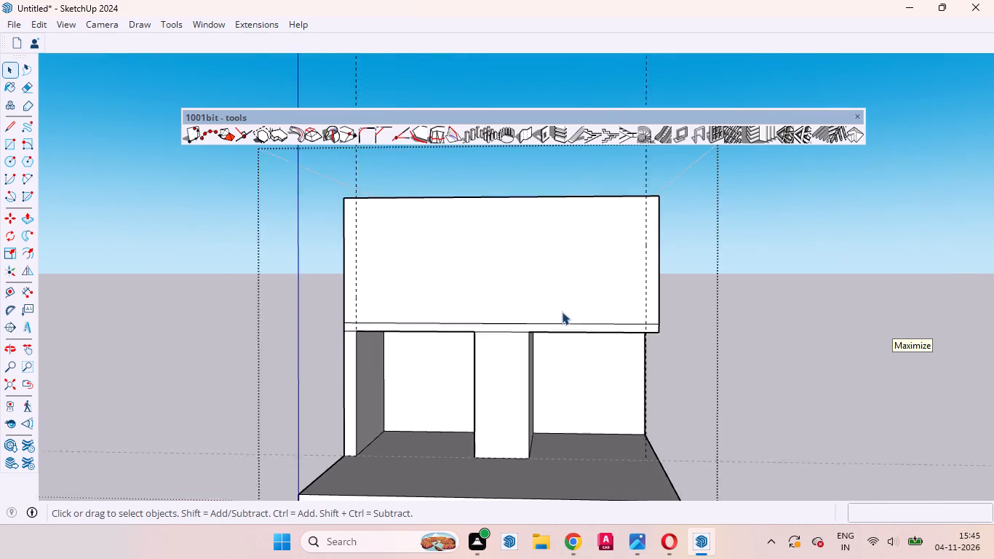
key(l)
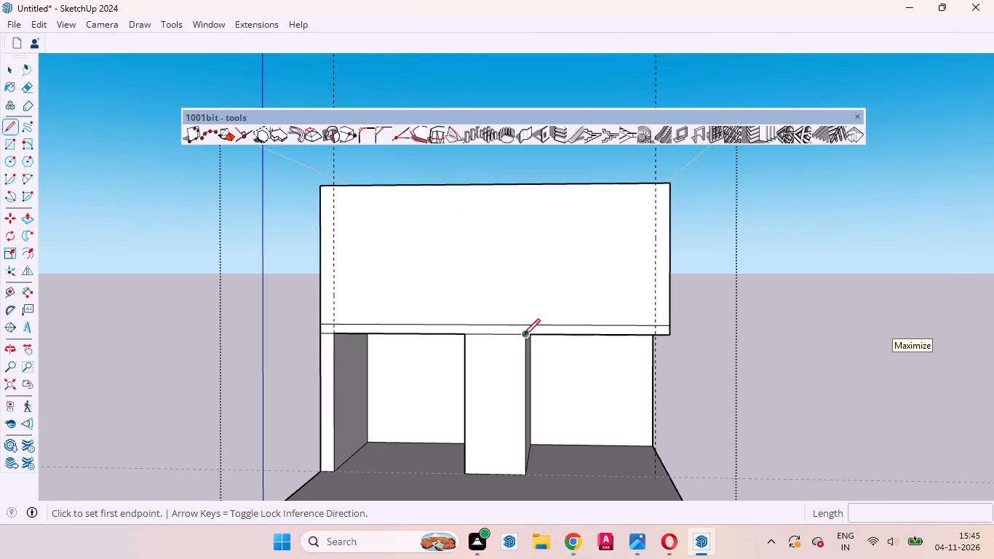
key(space)
key(t)
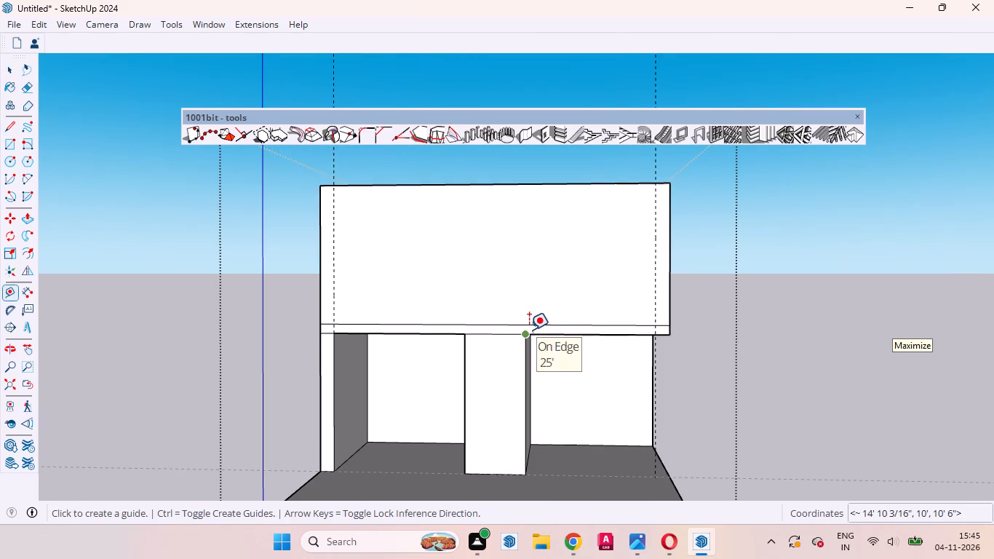
click(529, 330)
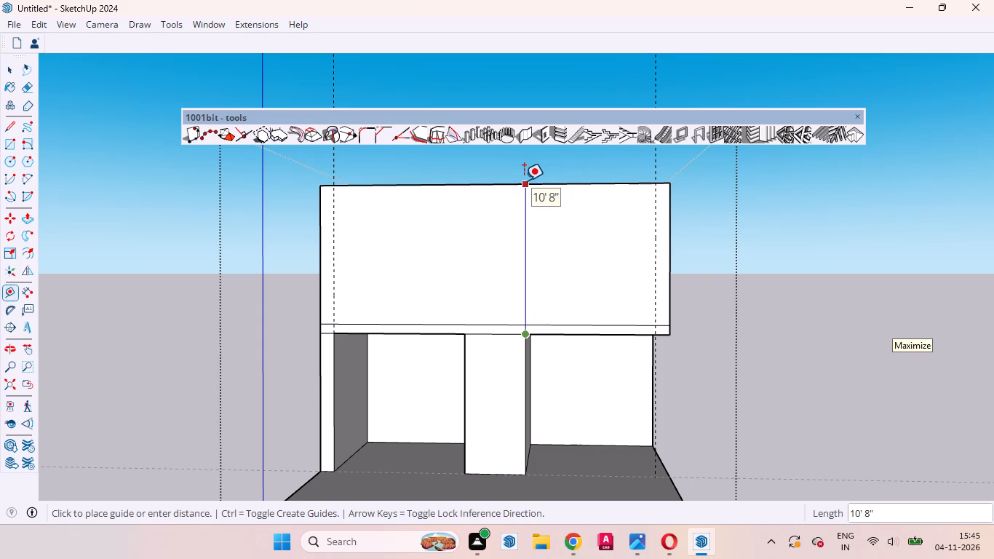
click(524, 181)
key(space)
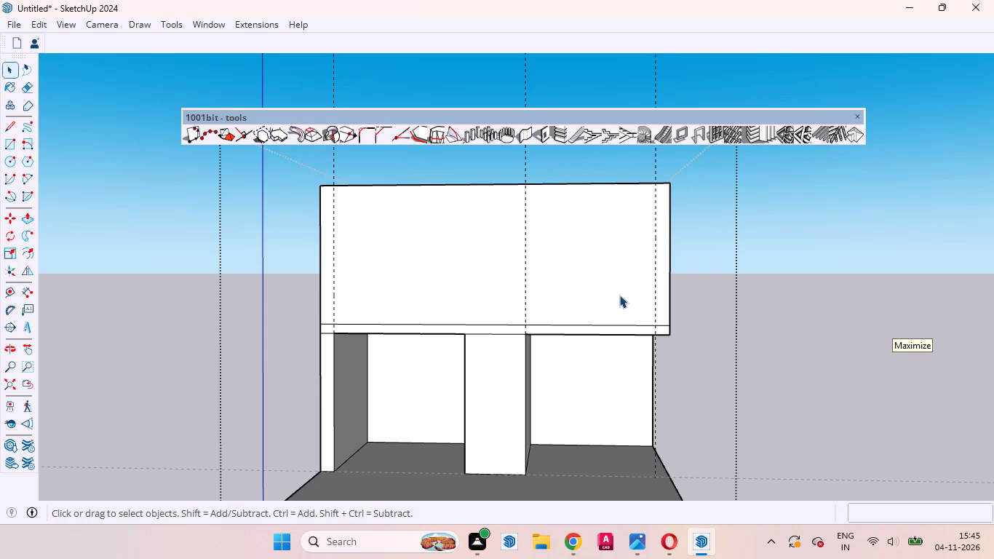
Move the middle vertical guide about 7/8" along the front wall, away from the blue axis.
middle_drag(639, 296, 669, 287)
scroll(635, 314, down, 1)
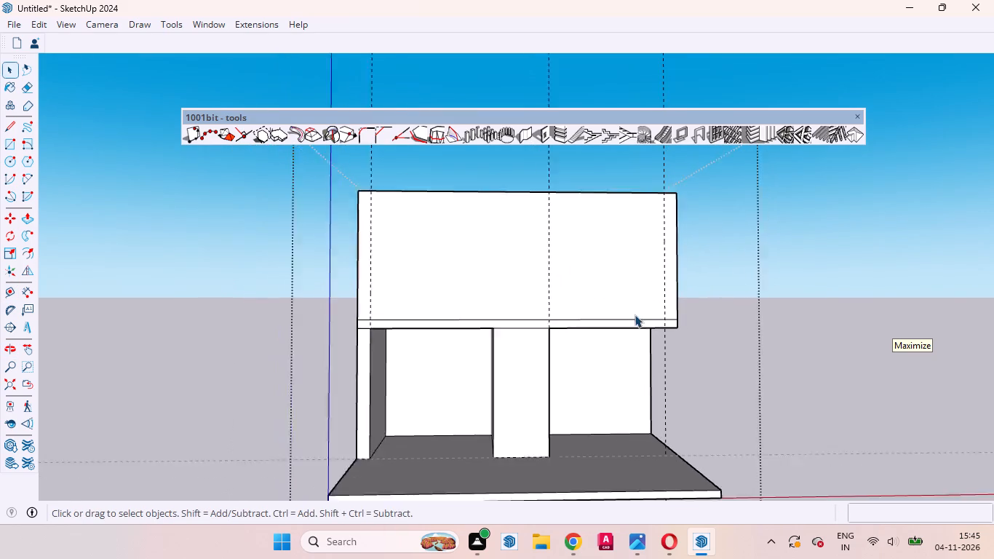
scroll(635, 314, down, 1)
click(611, 270)
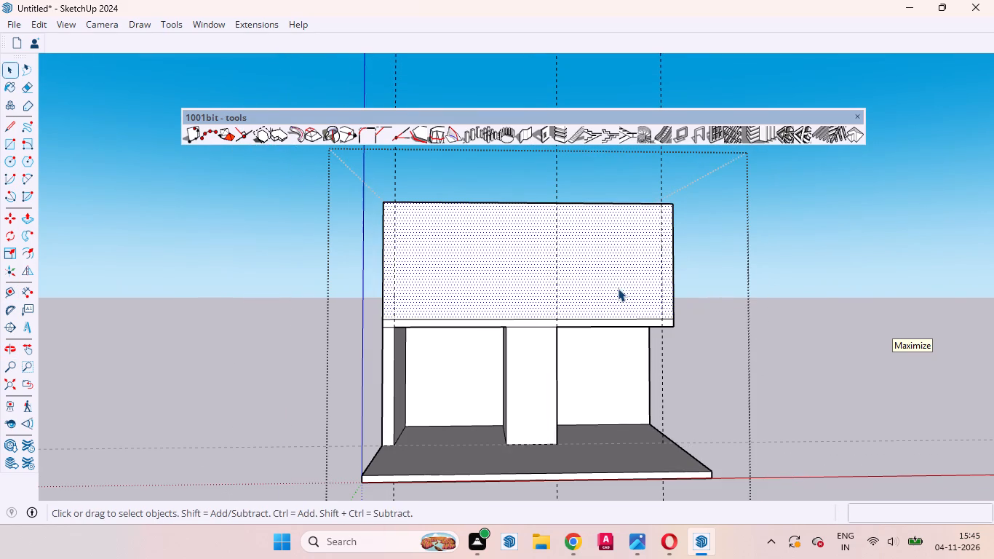
middle_drag(607, 299, 599, 300)
scroll(599, 300, up, 1)
scroll(597, 300, down, 1)
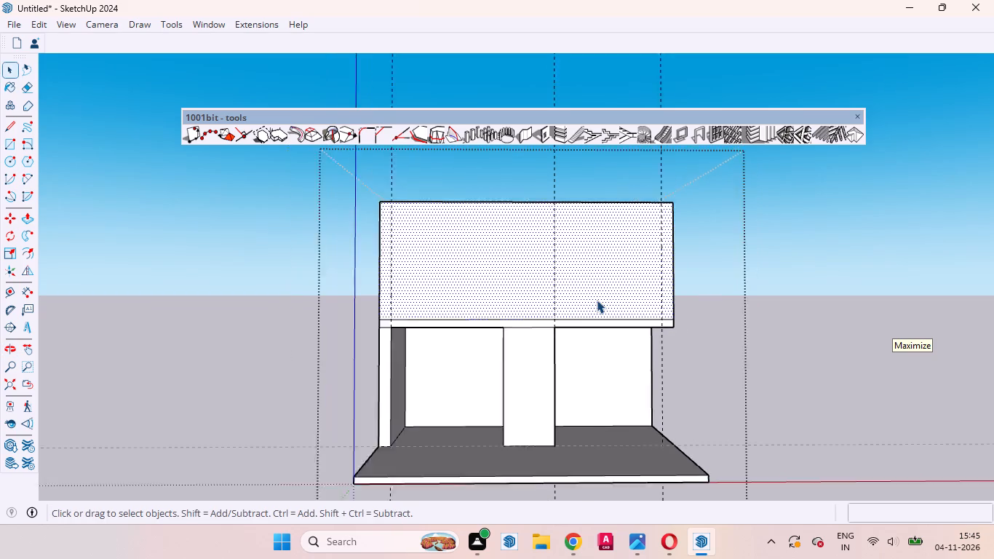
scroll(597, 300, down, 1)
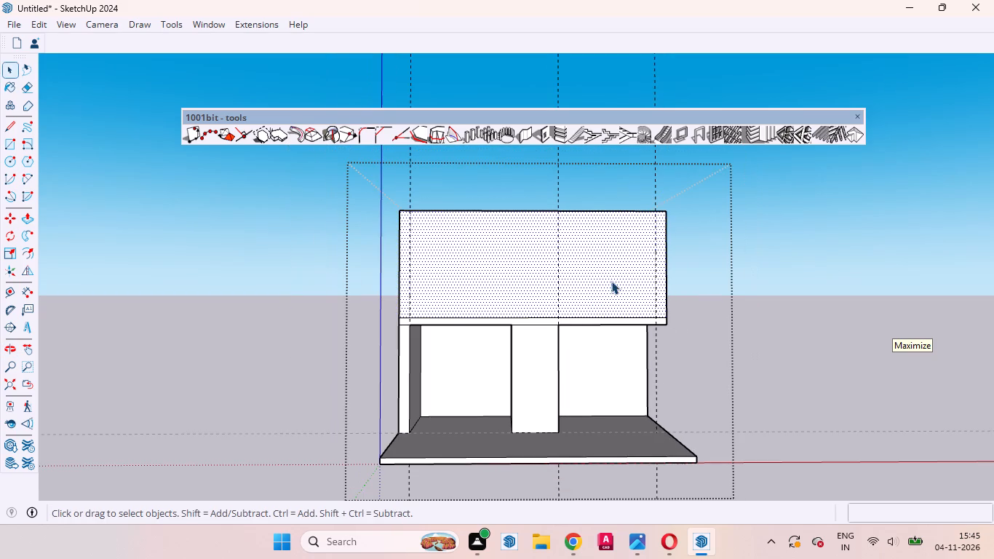
middle_drag(611, 281, 572, 281)
scroll(572, 281, up, 1)
scroll(600, 287, down, 2)
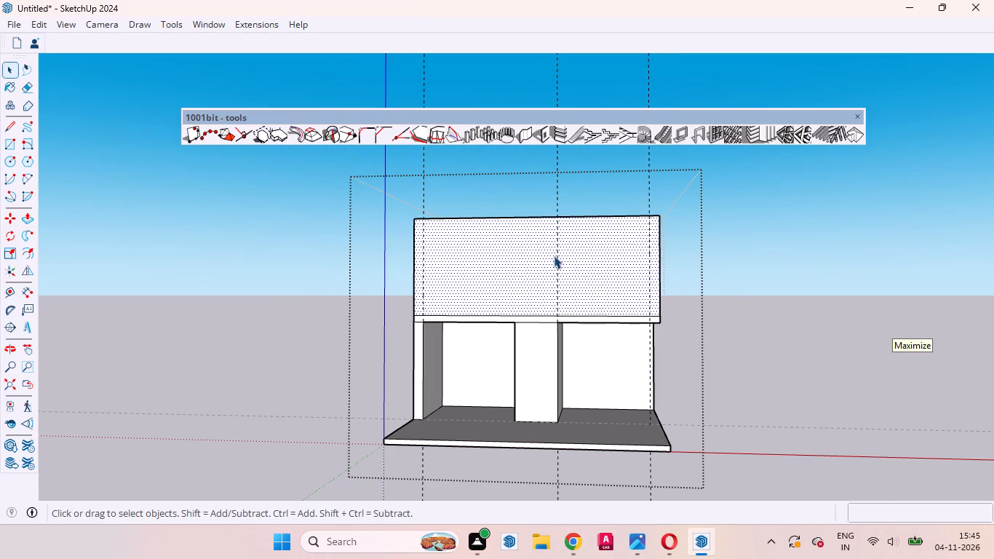
click(557, 255)
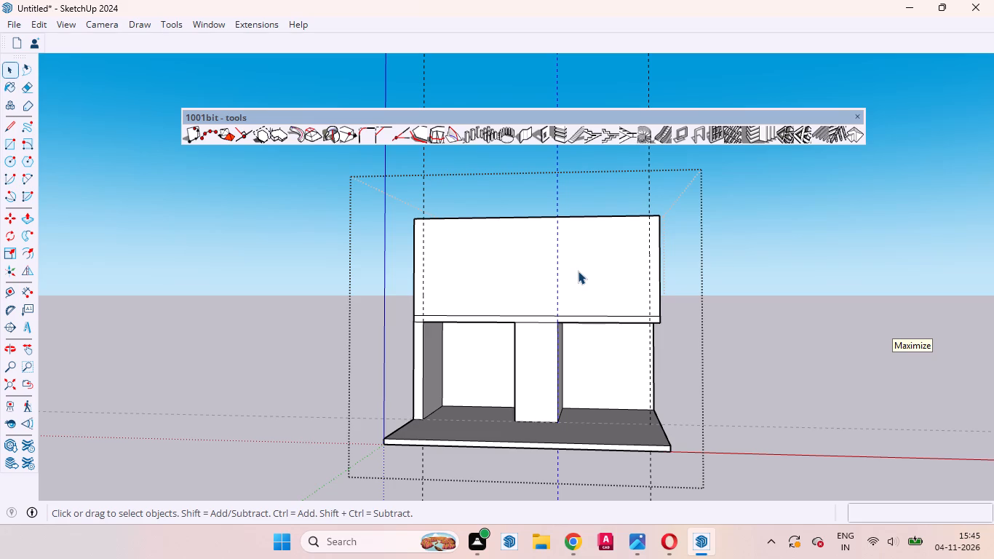
key(m)
click(578, 271)
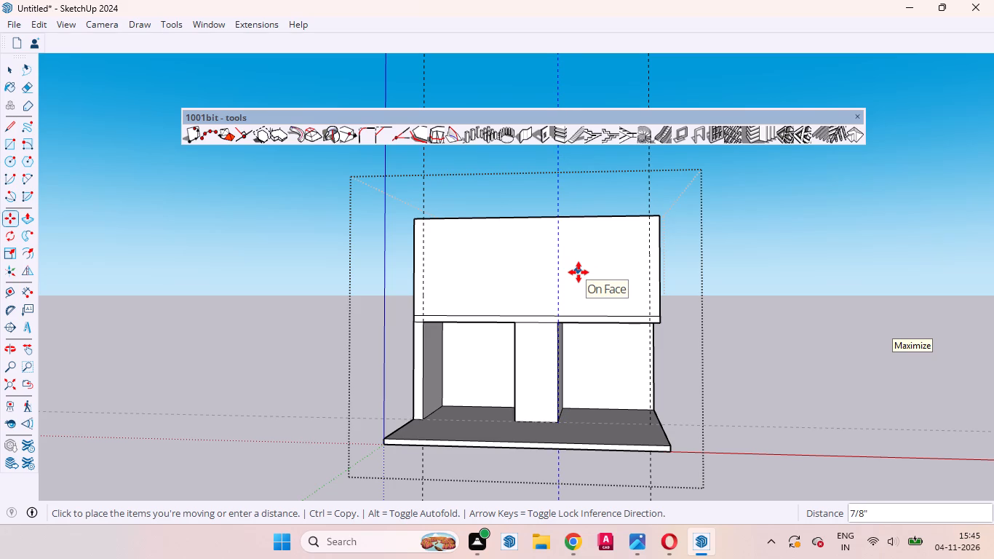
click(578, 272)
key(space)
click(613, 279)
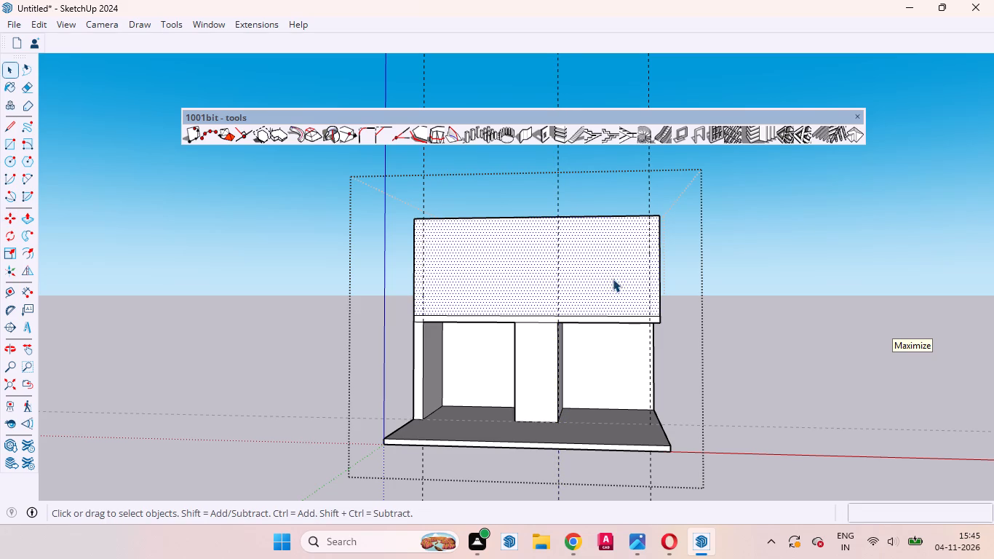
Move the middle vertical guide slightly farther from the blue axis, so it stands clear of the lower pier's edge.
middle_drag(642, 295, 690, 309)
scroll(690, 309, up, 1)
scroll(607, 296, down, 3)
middle_drag(605, 296, 603, 293)
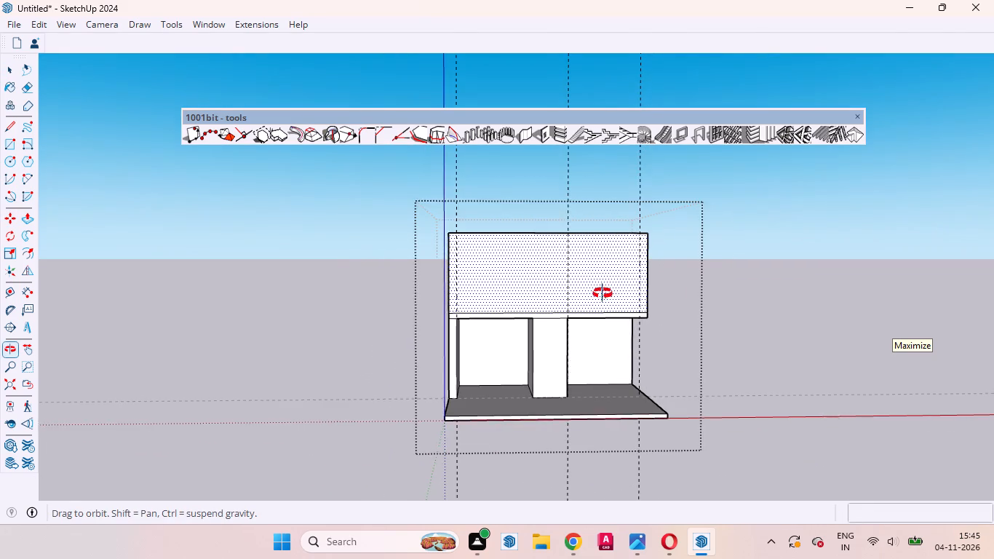
middle_drag(603, 293, 567, 274)
scroll(567, 274, up, 1)
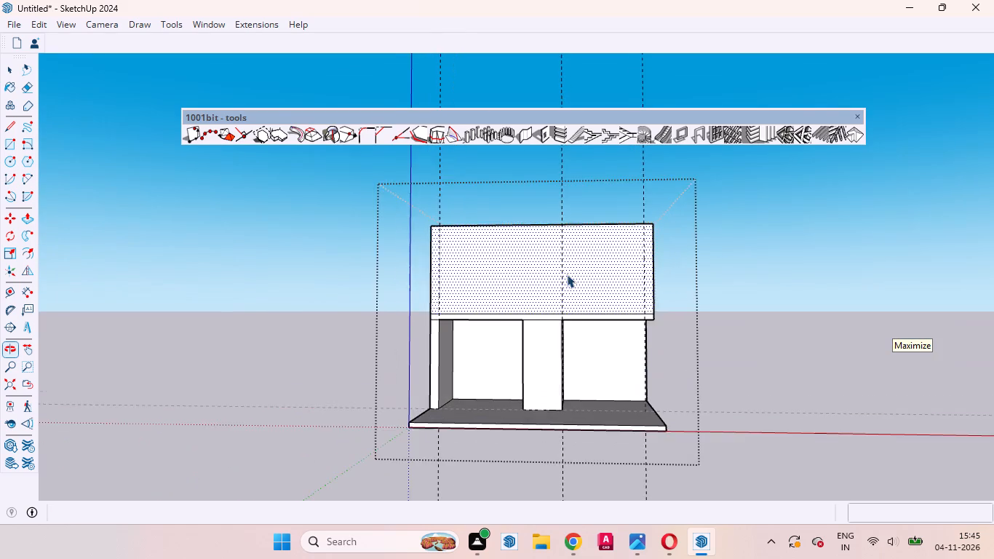
scroll(567, 274, up, 3)
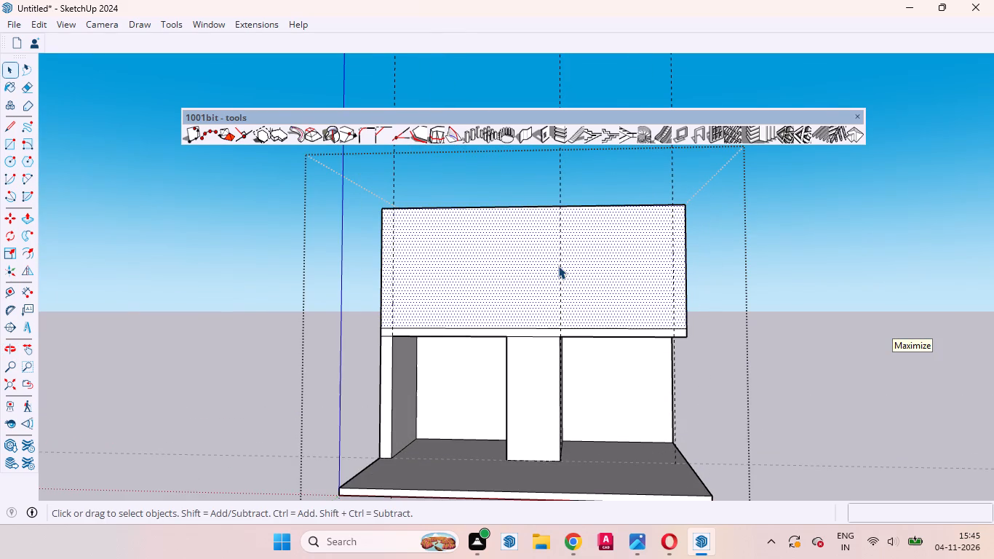
click(560, 266)
key(m)
click(567, 274)
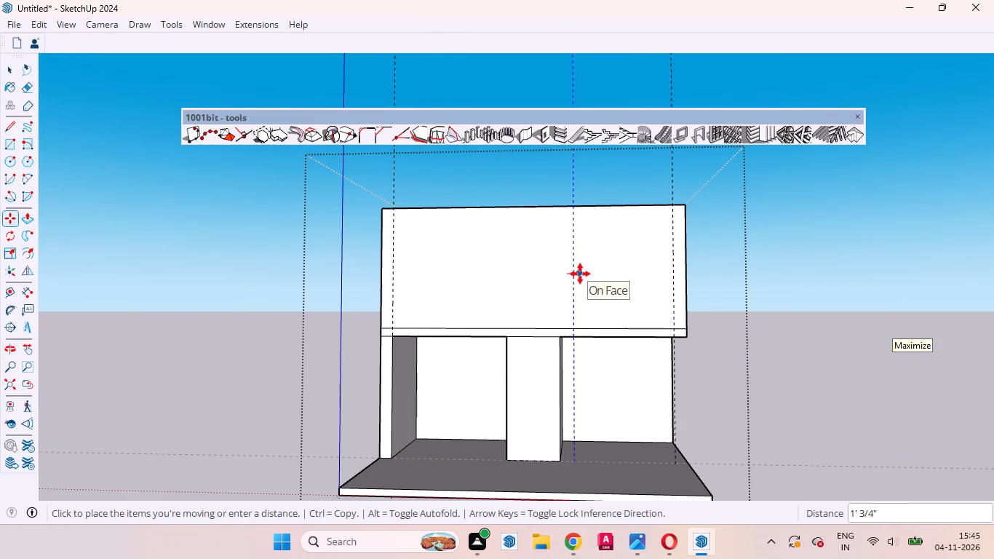
click(575, 273)
key(space)
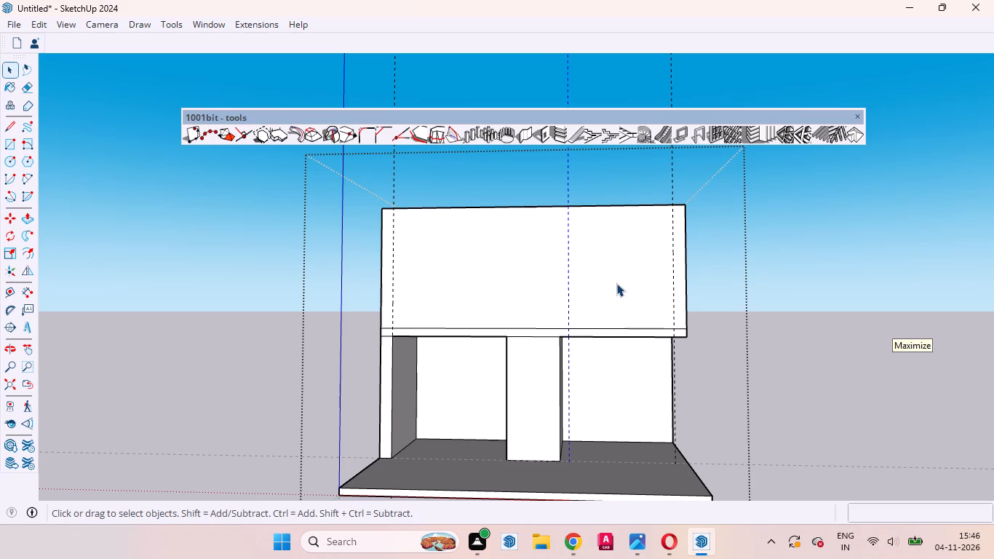
Draw a rectangle about 8' 5" by 10' on the upper front wall between the middle and far guides, from slab band to top edge.
click(616, 283)
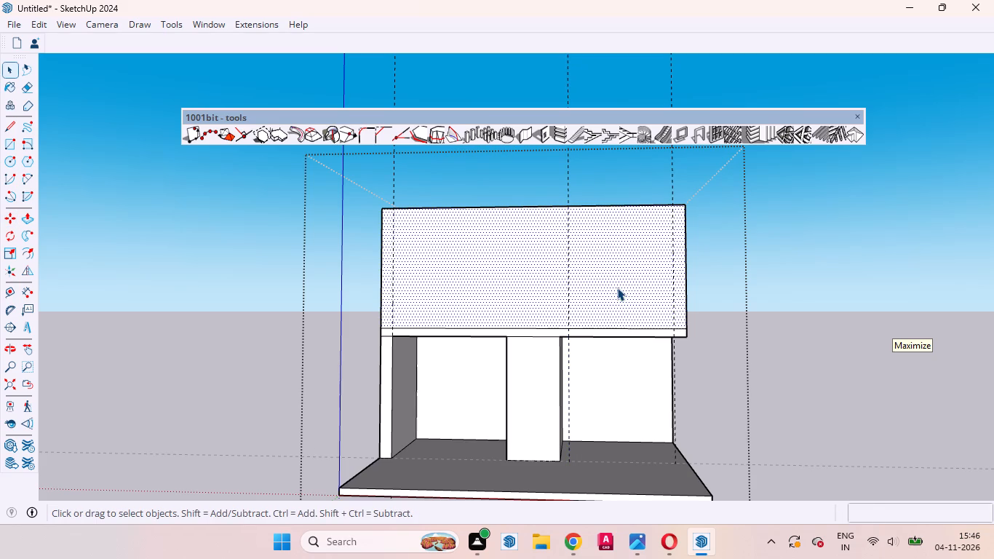
key(t)
key(space)
key(r)
click(567, 327)
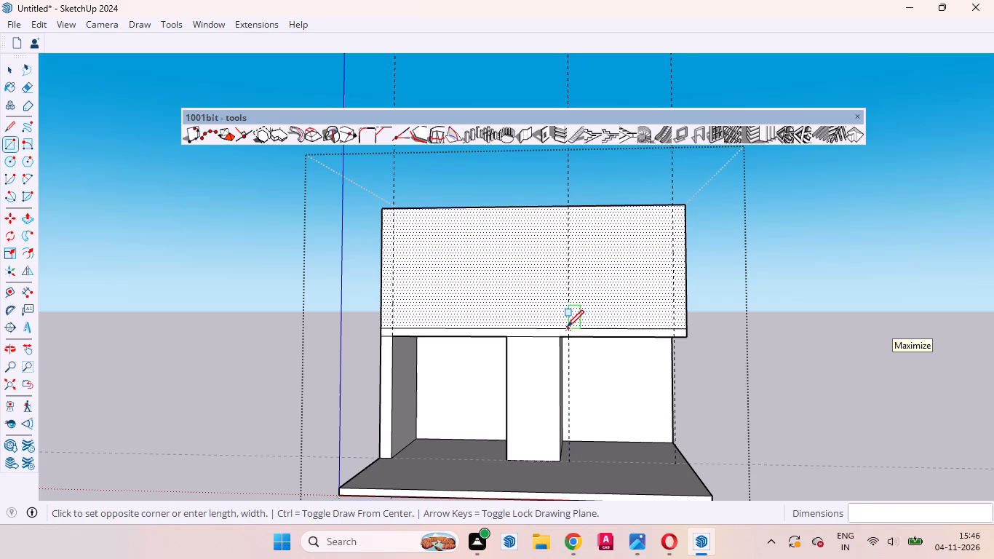
click(672, 207)
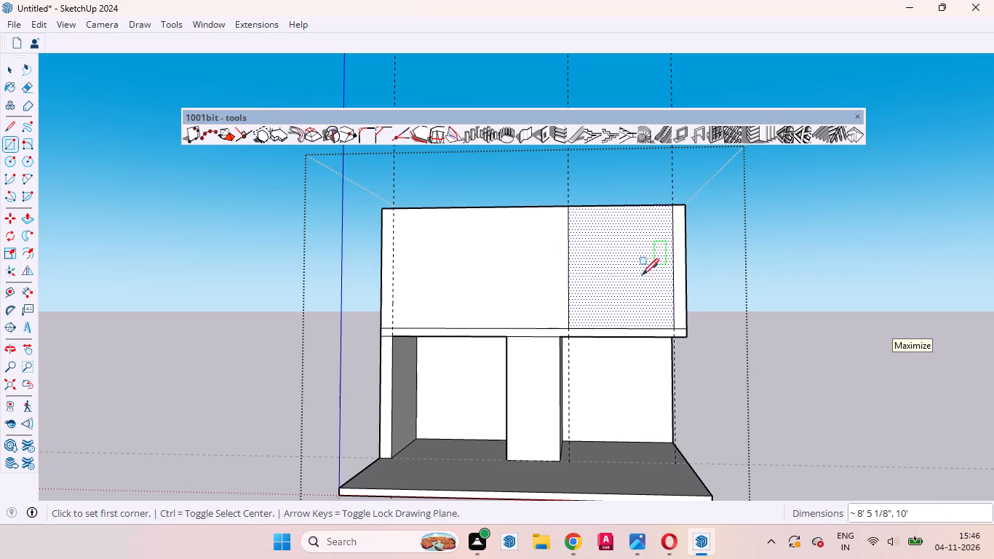
key(space)
Examine the rectangle on the upper front wall in relation to the recesses below.
scroll(637, 285, down, 3)
middle_drag(650, 276, 686, 315)
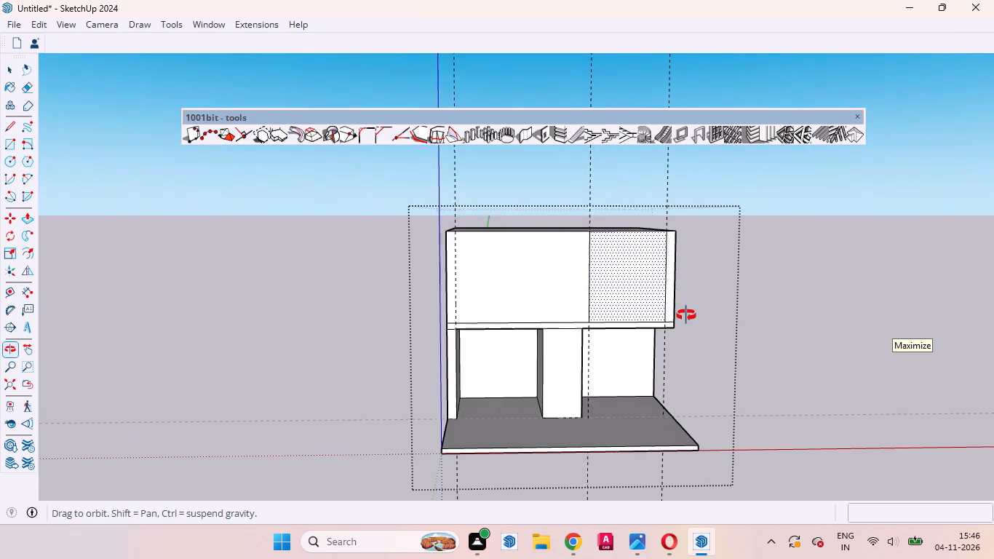
middle_drag(686, 315, 653, 268)
scroll(652, 266, up, 2)
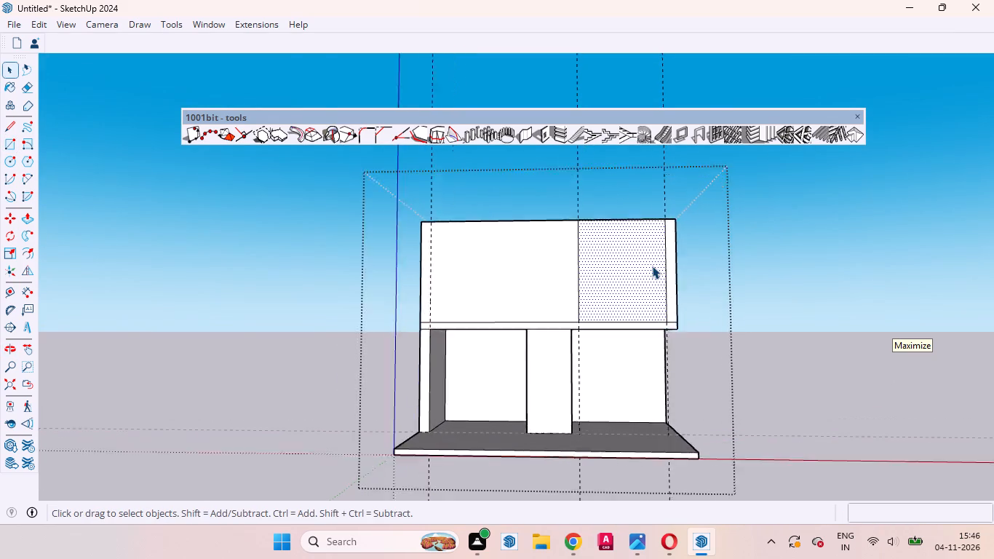
scroll(652, 266, up, 3)
scroll(636, 266, down, 2)
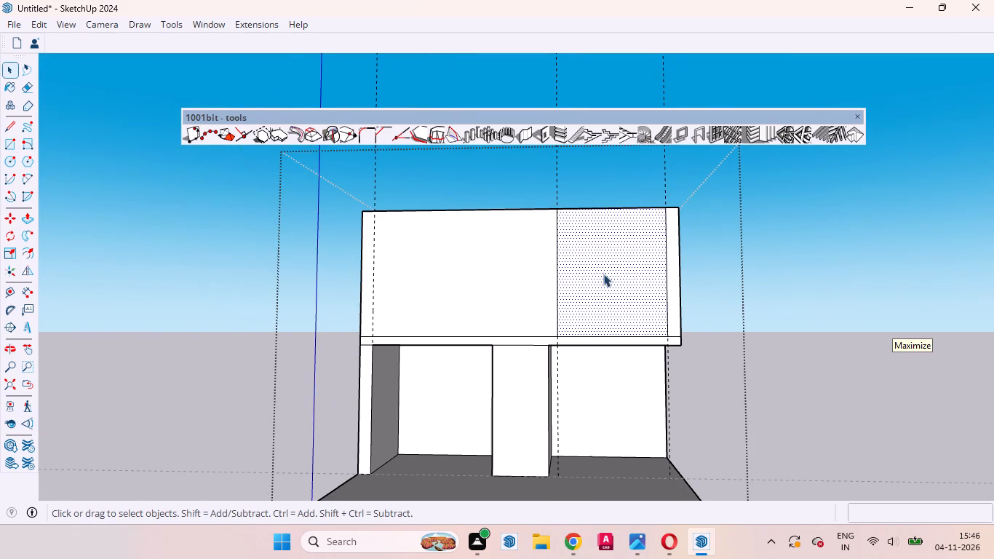
middle_drag(625, 283, 643, 288)
scroll(643, 288, up, 1)
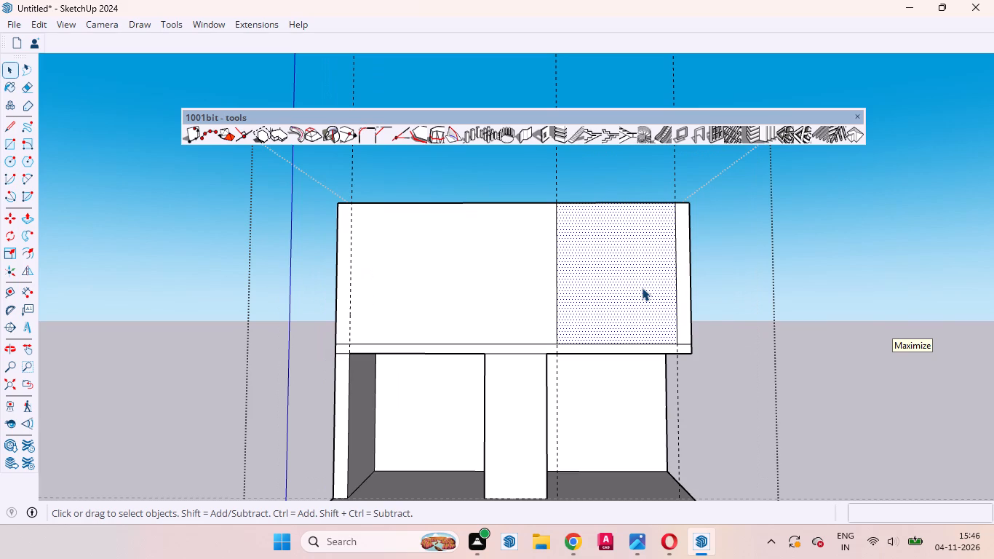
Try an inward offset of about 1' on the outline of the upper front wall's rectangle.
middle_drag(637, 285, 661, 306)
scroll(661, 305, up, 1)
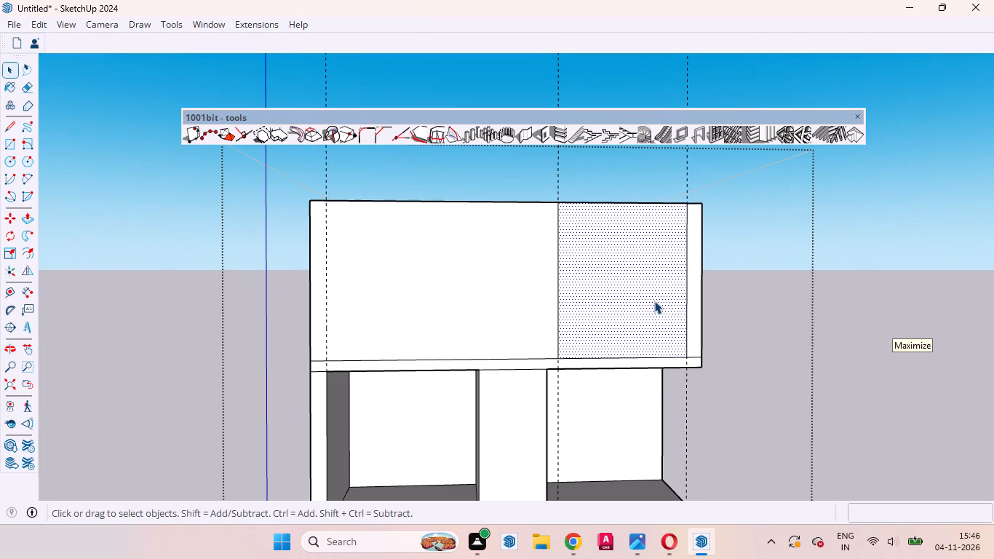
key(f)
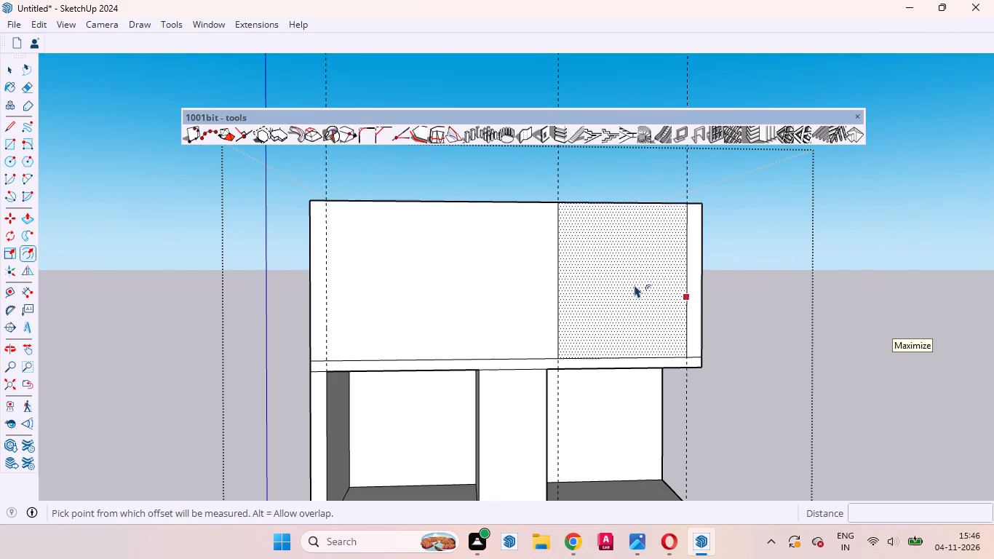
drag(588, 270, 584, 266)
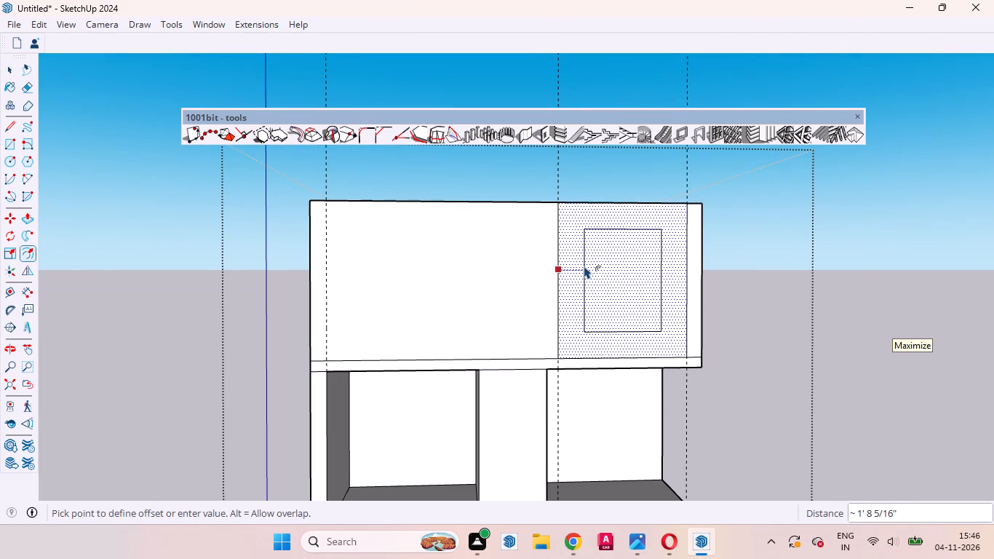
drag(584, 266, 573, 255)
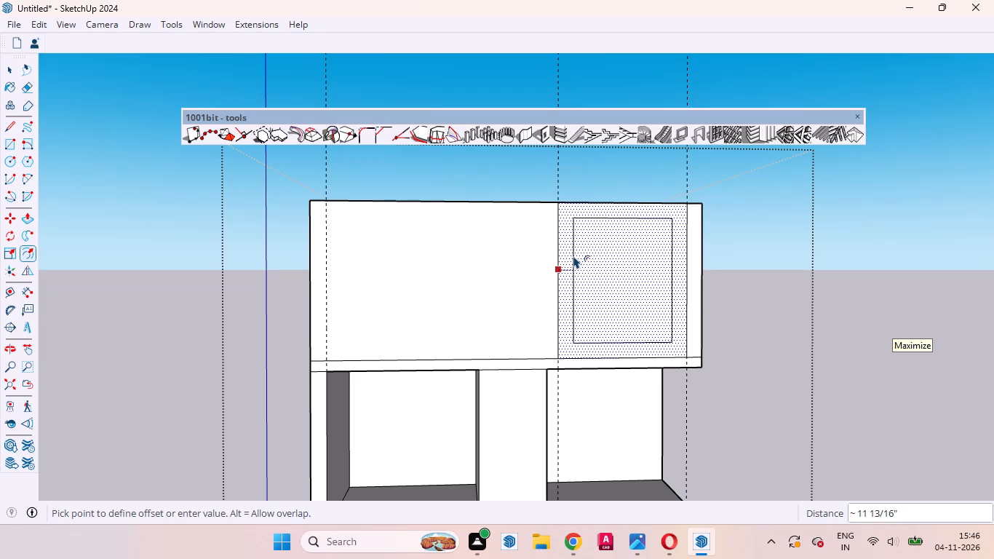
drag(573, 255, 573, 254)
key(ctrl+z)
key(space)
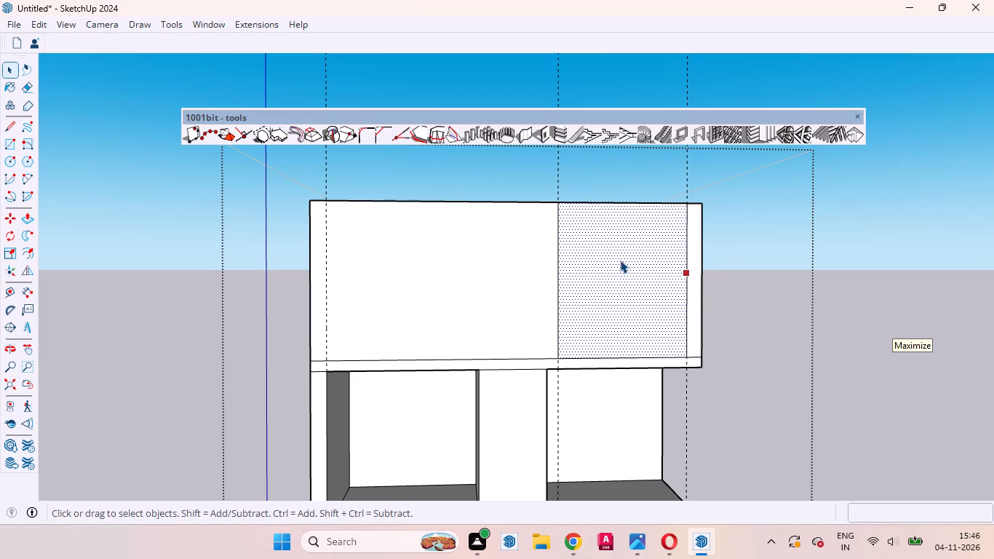
Place a horizontal guide 12" below the top edge of the upper front wall.
middle_drag(620, 260, 601, 260)
scroll(601, 260, up, 1)
key(t)
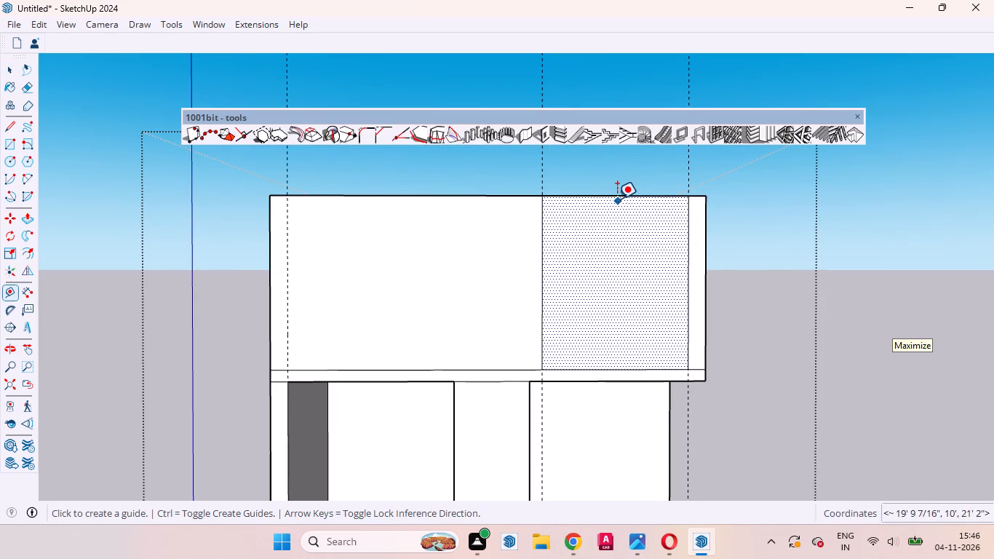
click(617, 199)
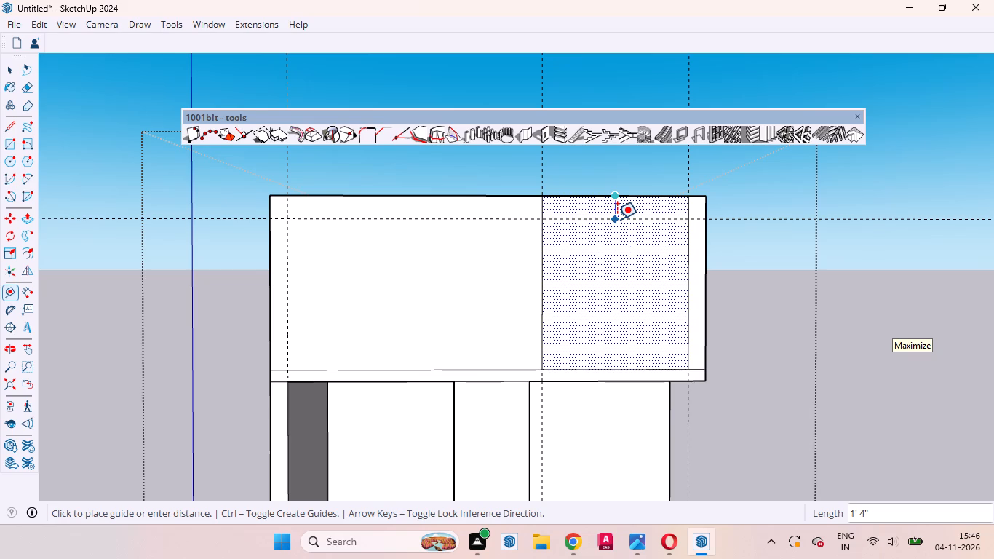
text(12)
key(Return)
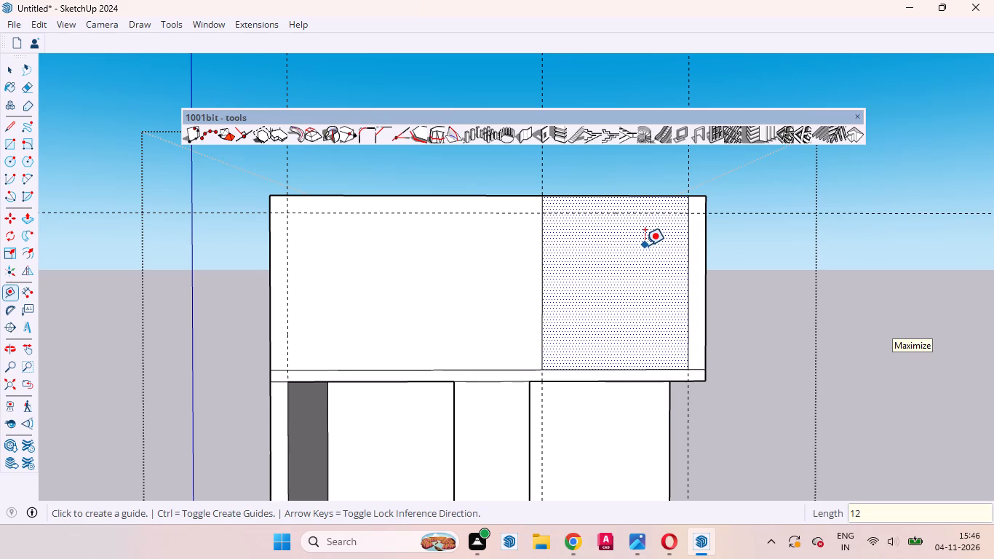
key(space)
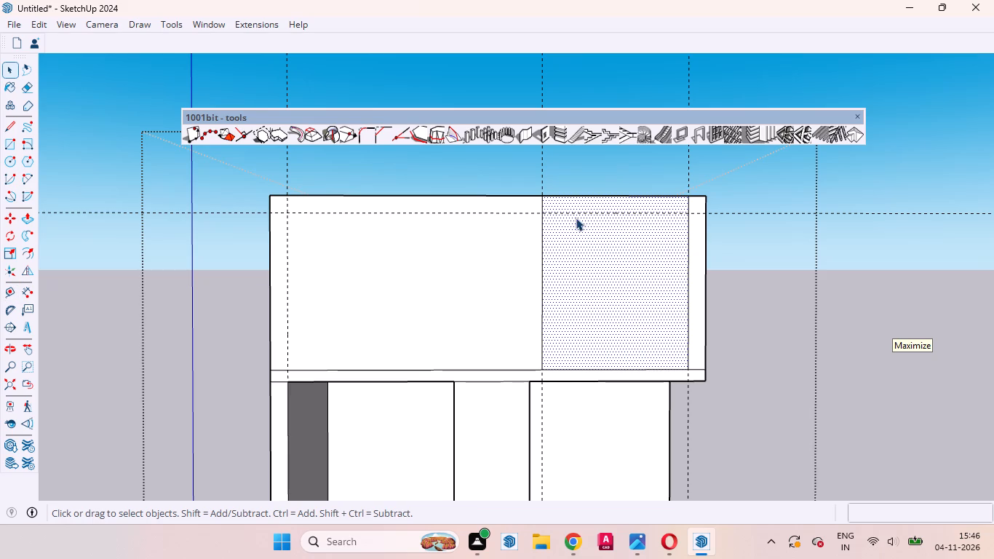
Draw a horizontal line about 8' 5" long across the upper rectangle along the 12" guide, and select the face below it.
key(l)
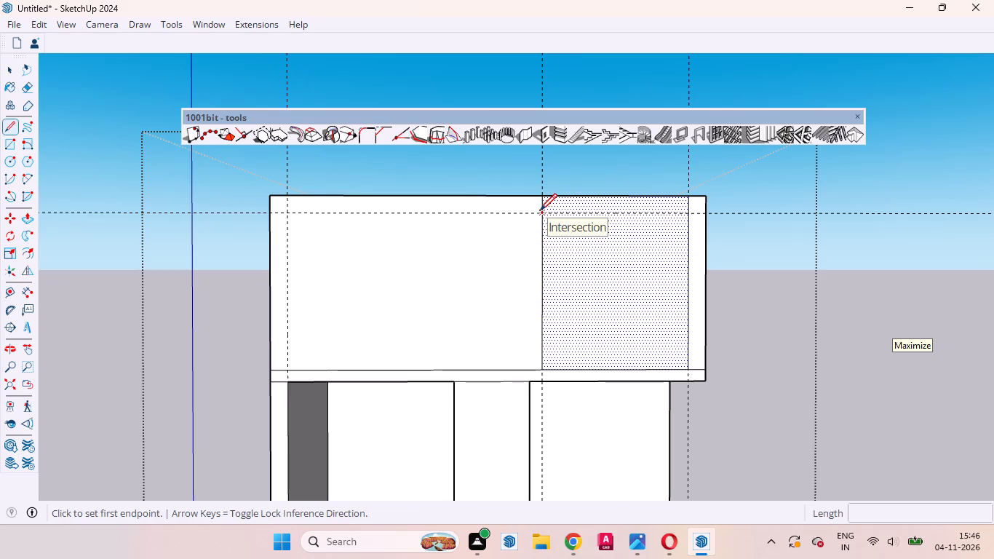
click(540, 210)
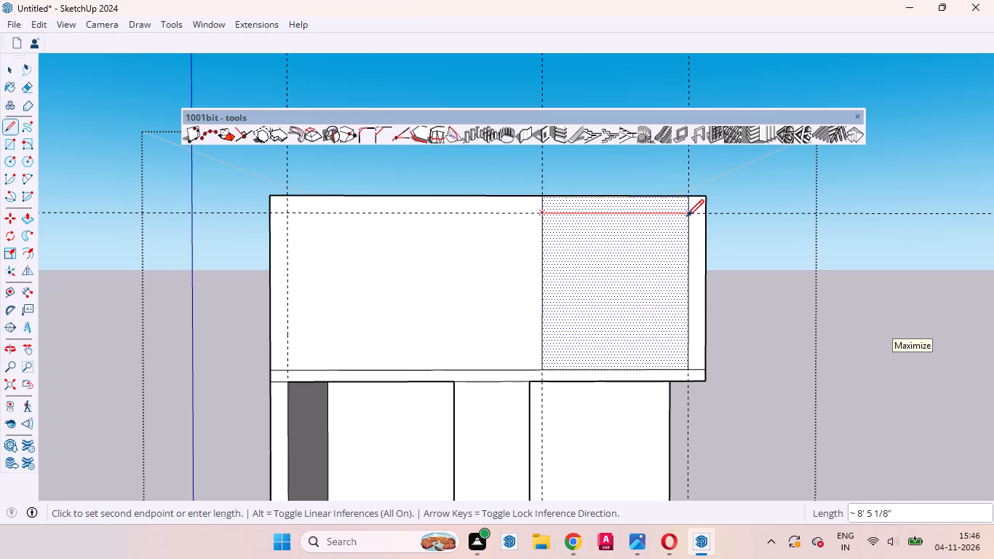
click(687, 216)
key(space)
click(604, 279)
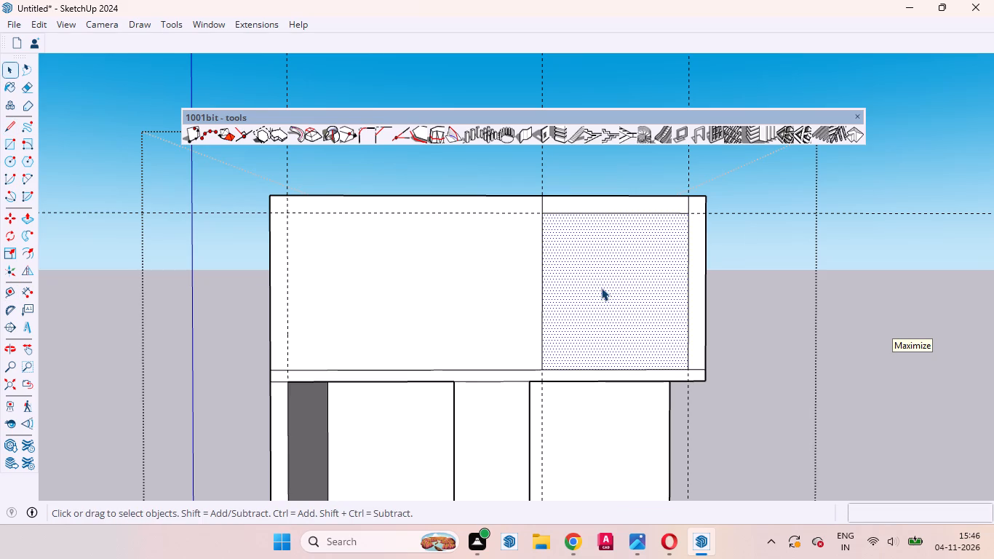
Place a second horizontal guide about 2' 8 1/2" below the line across the upper rectangle.
middle_drag(601, 288, 573, 247)
scroll(573, 247, up, 1)
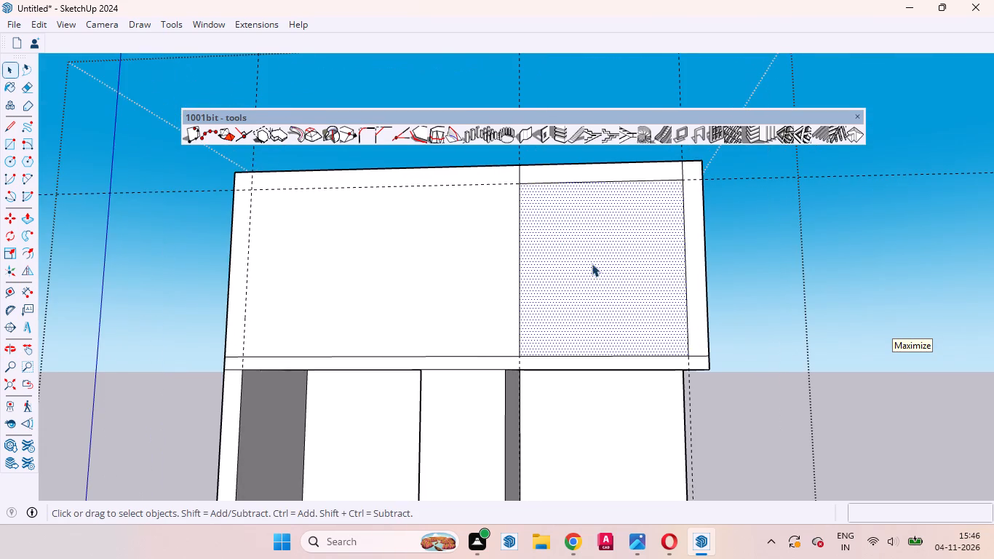
click(595, 265)
scroll(620, 308, down, 3)
middle_drag(624, 306, 617, 352)
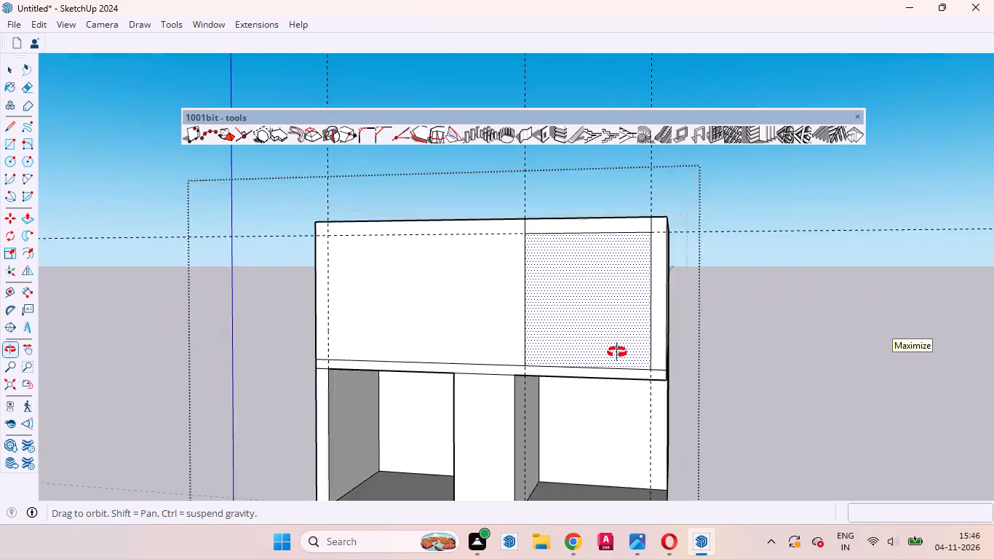
middle_drag(617, 352, 621, 353)
scroll(621, 353, up, 5)
scroll(621, 349, down, 4)
middle_drag(615, 335, 589, 299)
scroll(589, 298, up, 1)
key(t)
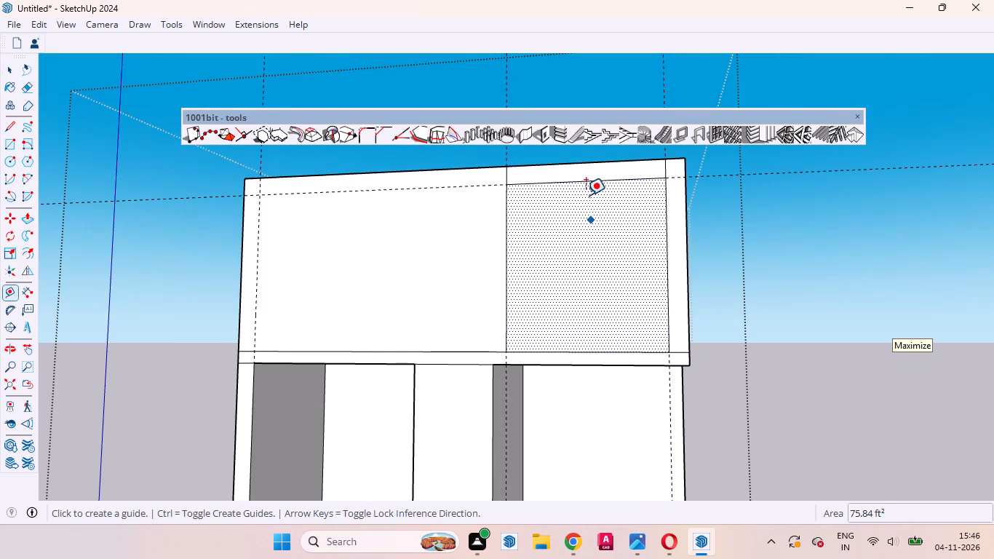
click(576, 184)
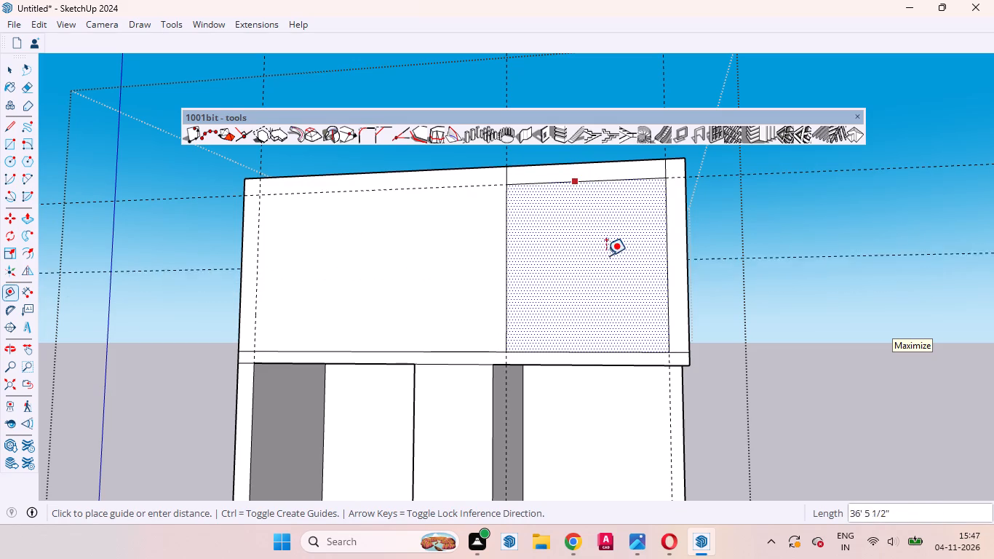
click(583, 232)
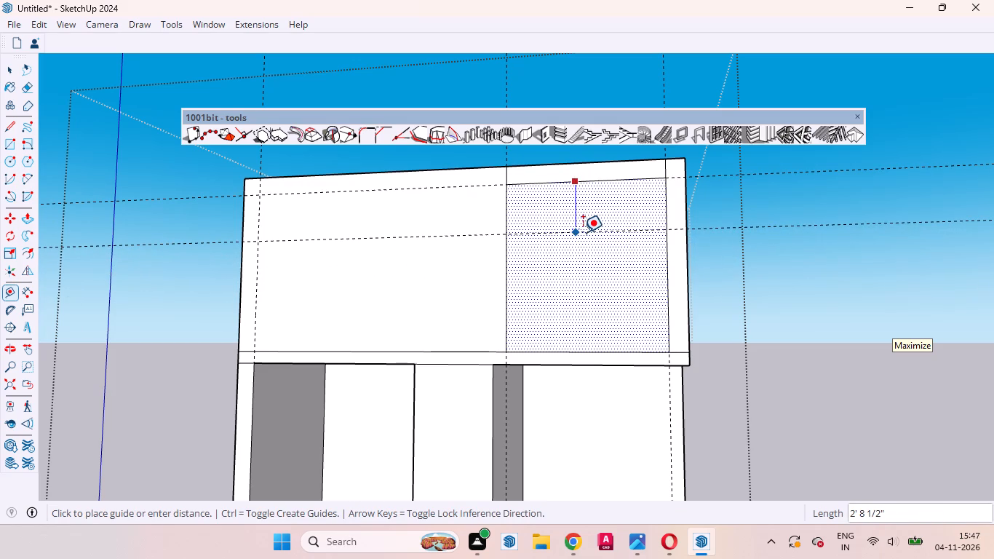
key(space)
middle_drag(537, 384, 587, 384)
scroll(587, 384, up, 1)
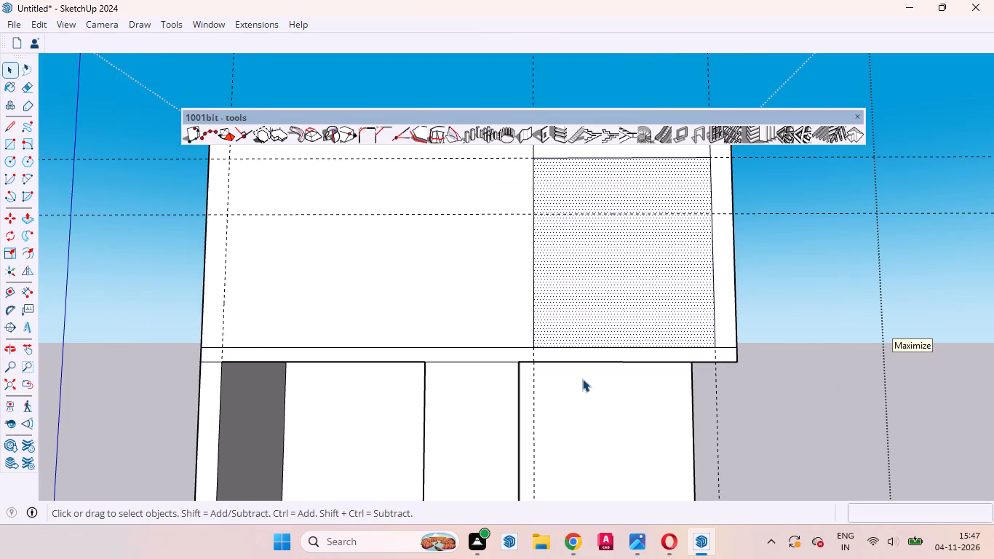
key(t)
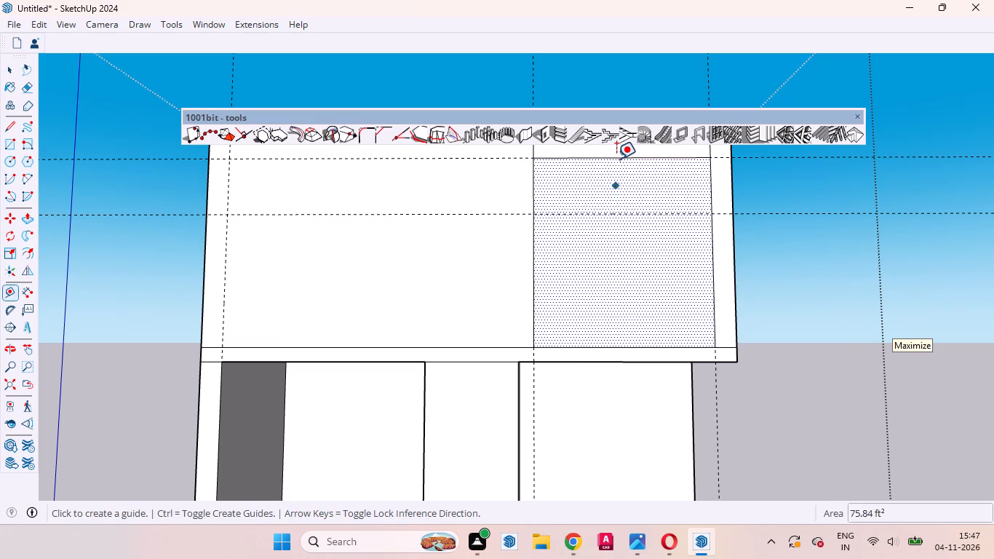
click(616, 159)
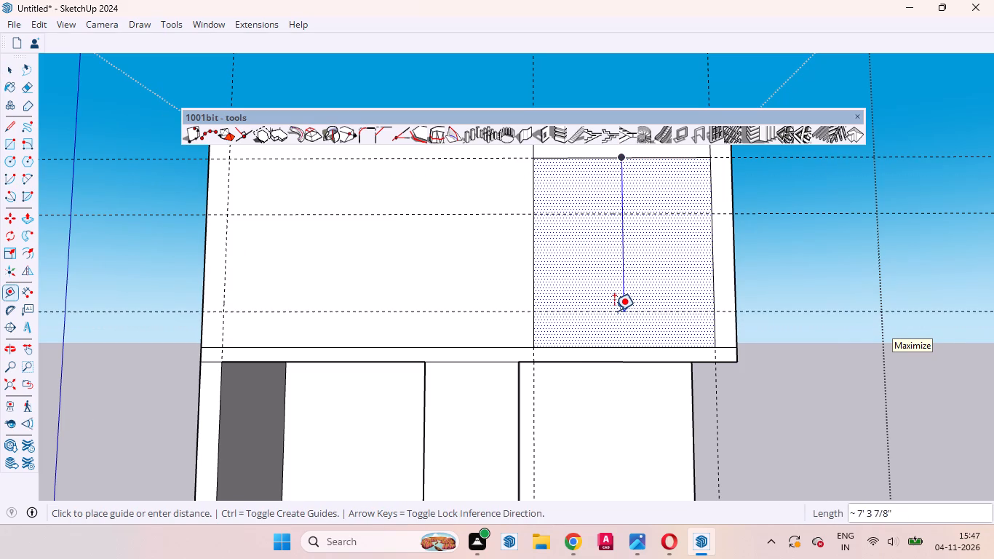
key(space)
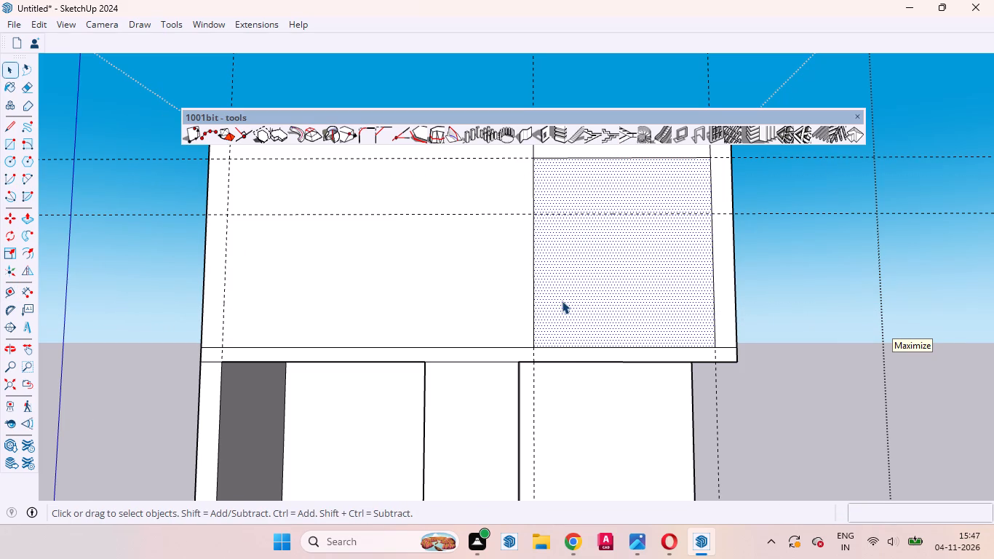
Place a vertical guide through the midpoint of the upper rectangle's top line, about 4' 2 9/16" from its side edge.
key(t)
click(536, 283)
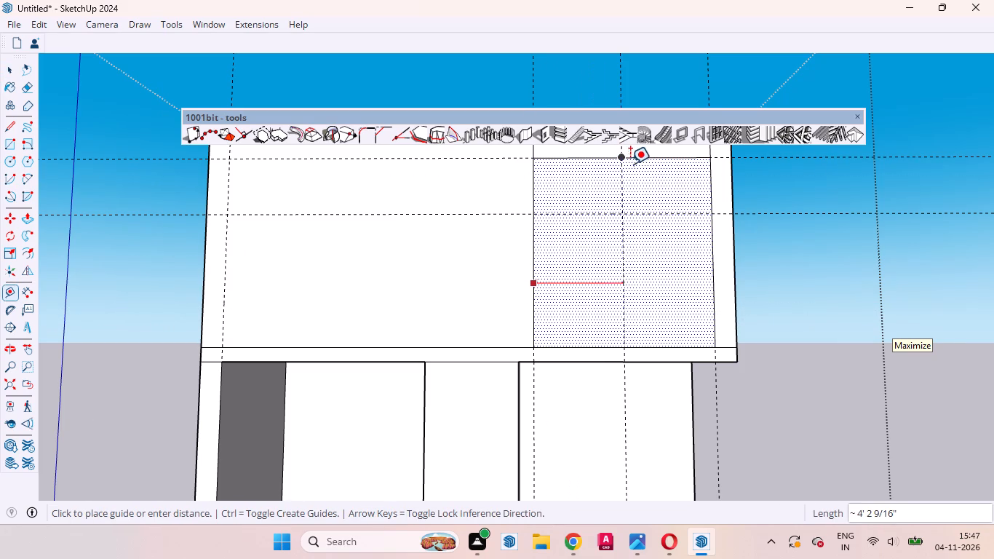
click(625, 158)
key(space)
Set the arc tool to 100 segments and try an arc about 8' 5" wide across the rectangle on the lower horizontal guide.
scroll(637, 298, down, 2)
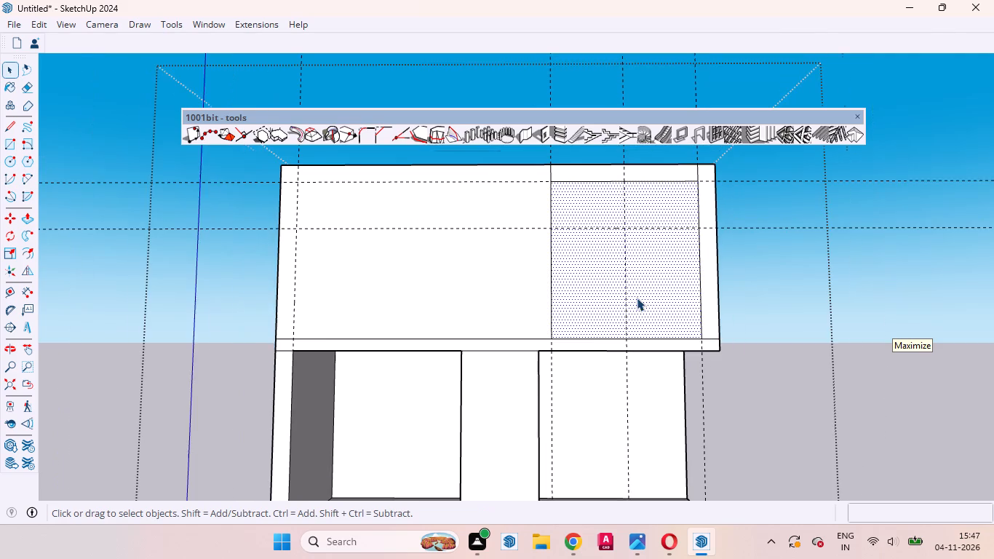
middle_drag(636, 298, 636, 330)
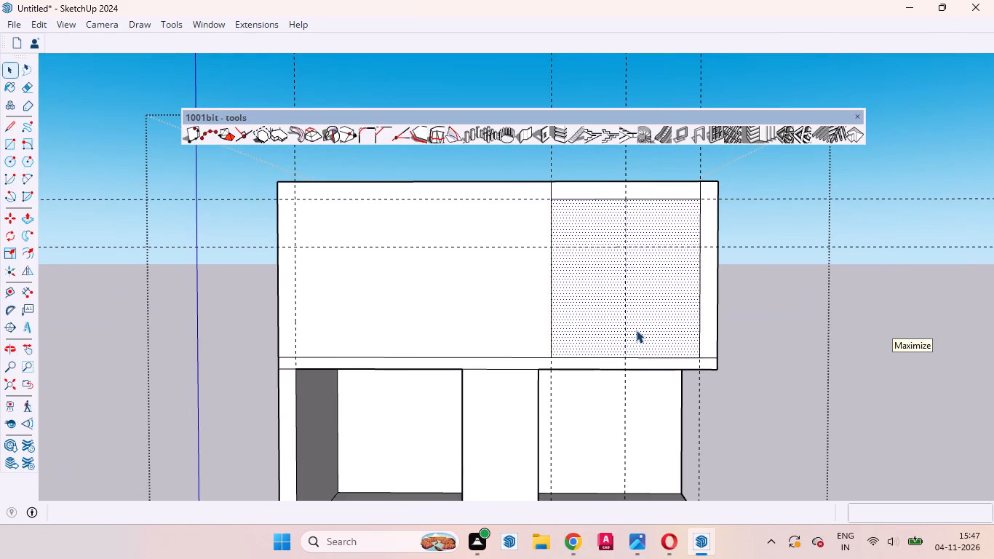
key(a)
text(100)
key(Return)
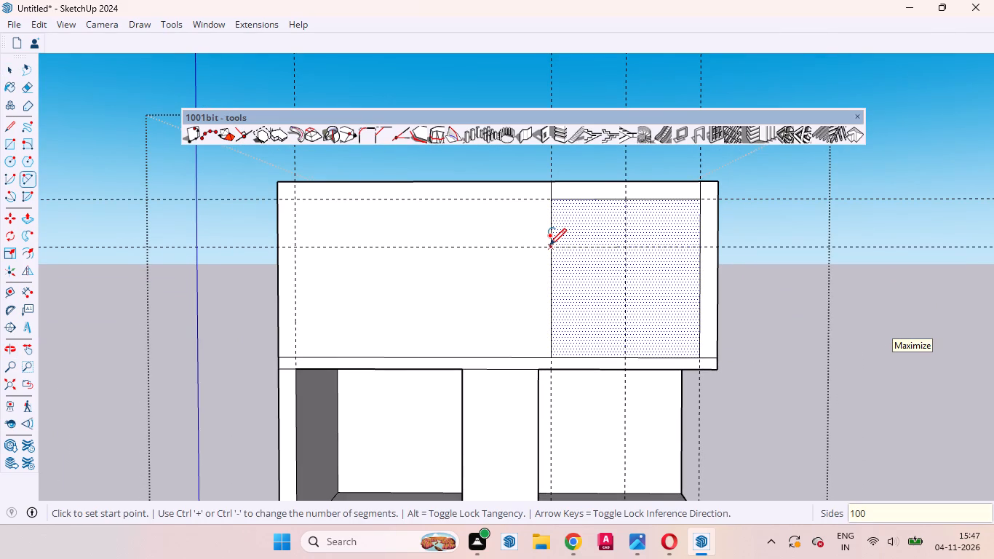
click(549, 245)
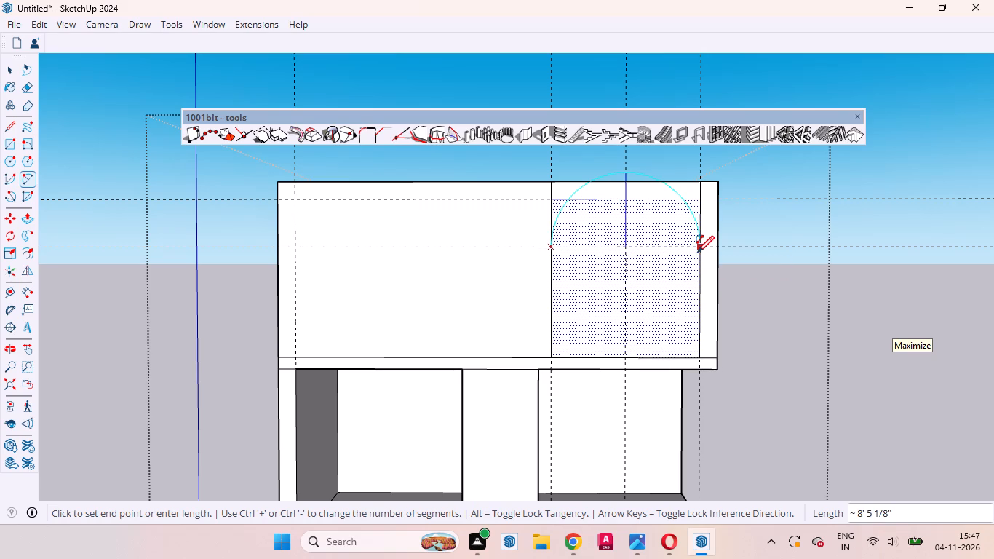
key(space)
Move the lower horizontal guide down the front wall by about 1' 11 13/16".
click(514, 245)
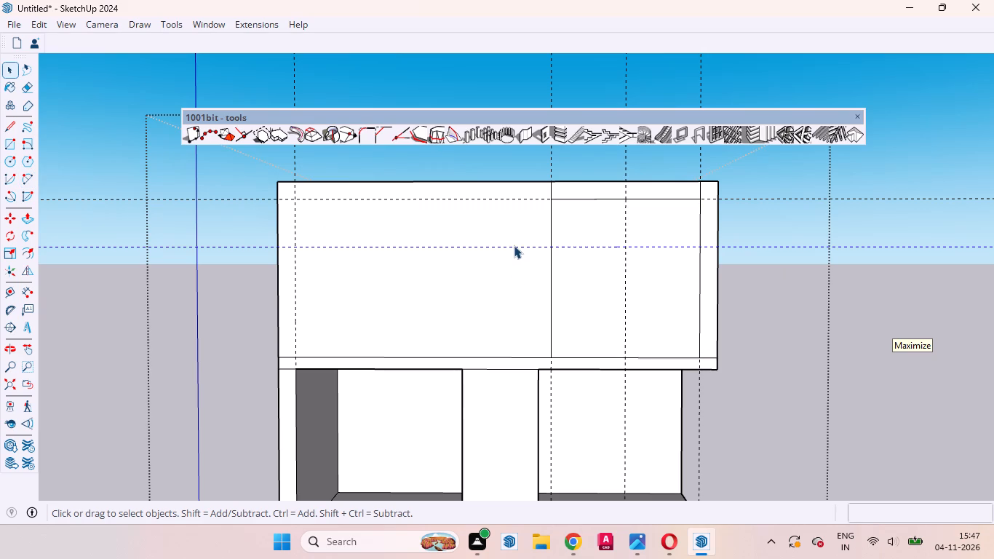
key(m)
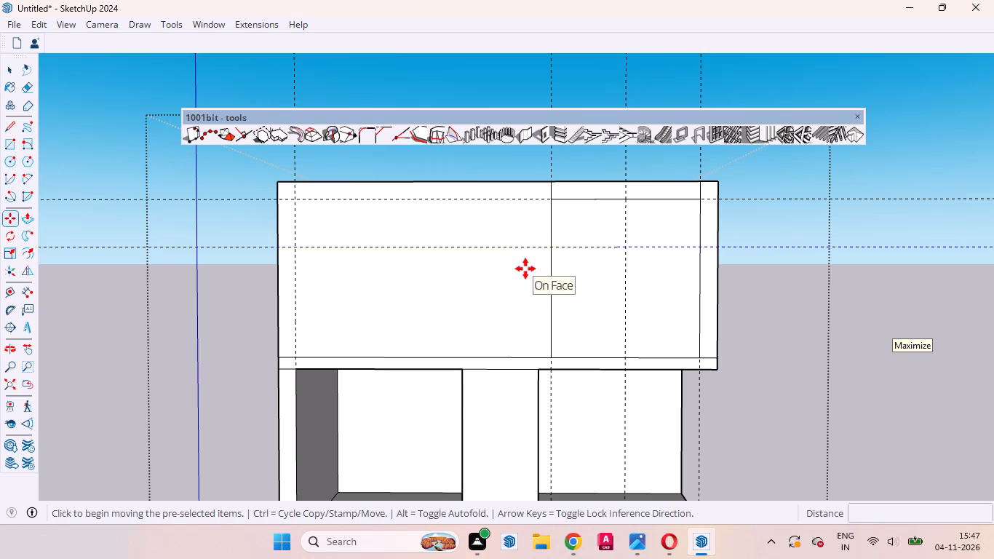
click(525, 269)
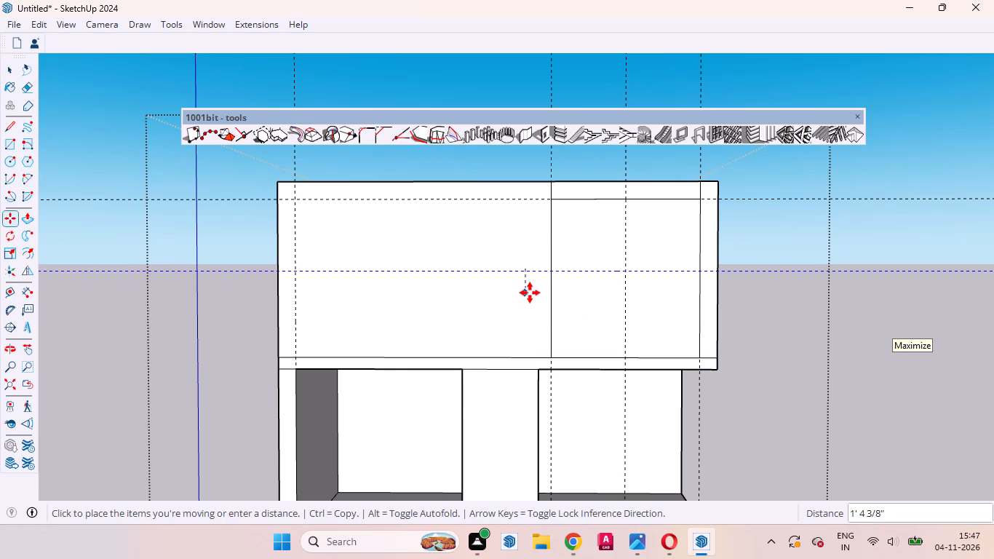
click(530, 304)
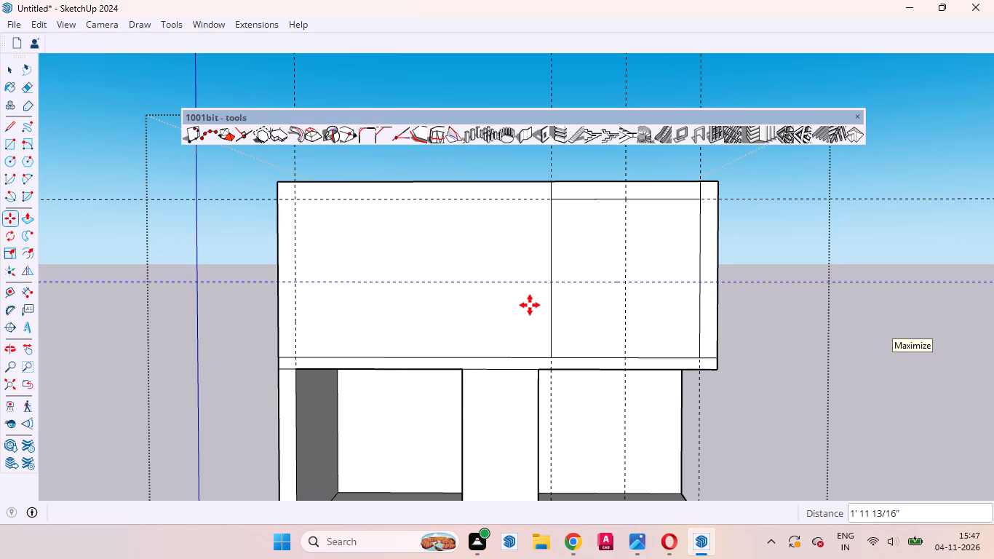
key(space)
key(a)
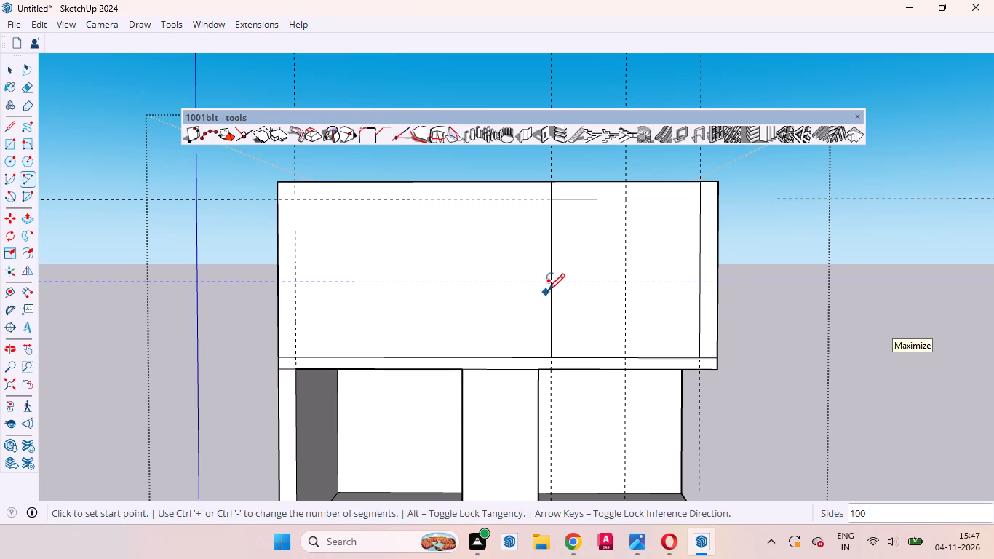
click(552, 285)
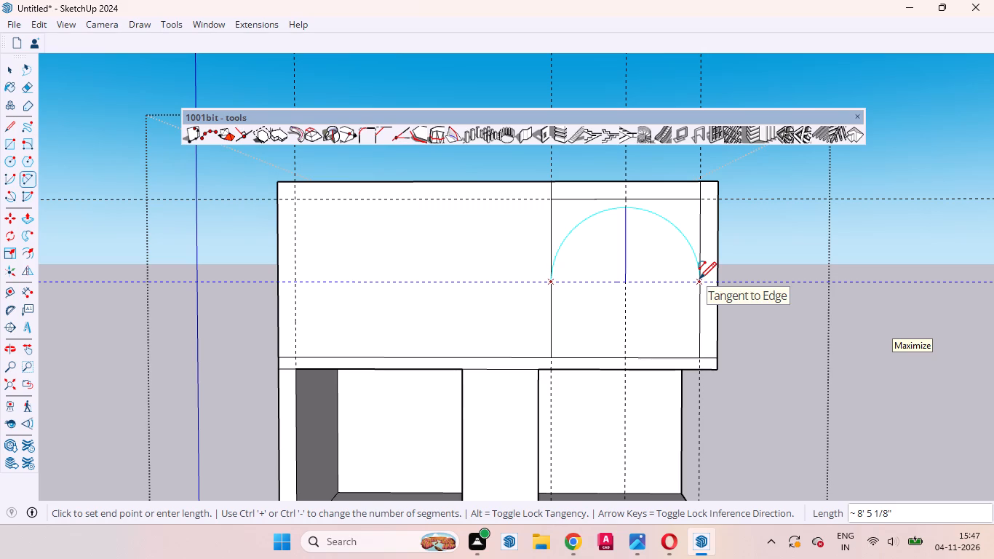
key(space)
Copy the lower horizontal guide about 10 1/16" up the front wall.
key(m)
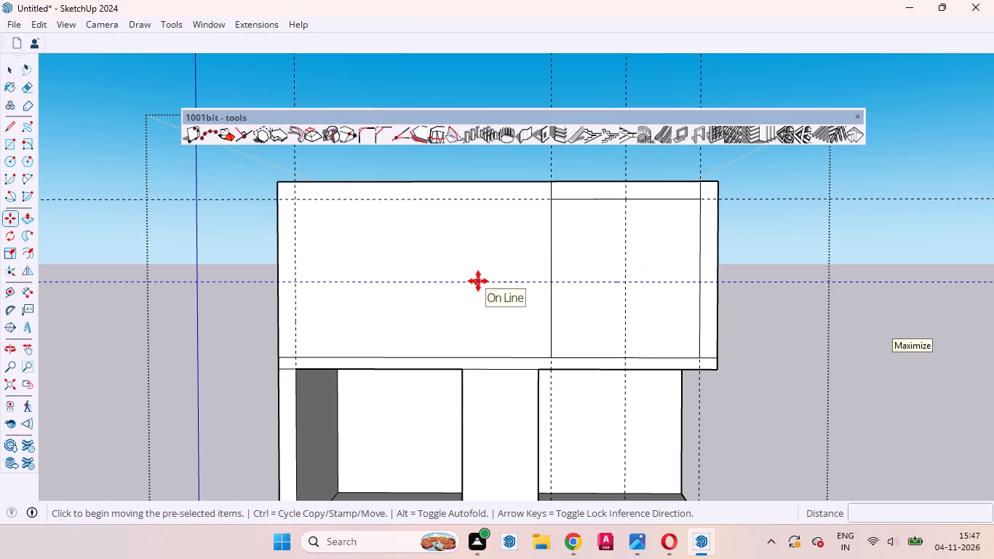
scroll(539, 316, up, 1)
scroll(538, 314, down, 1)
scroll(538, 314, up, 3)
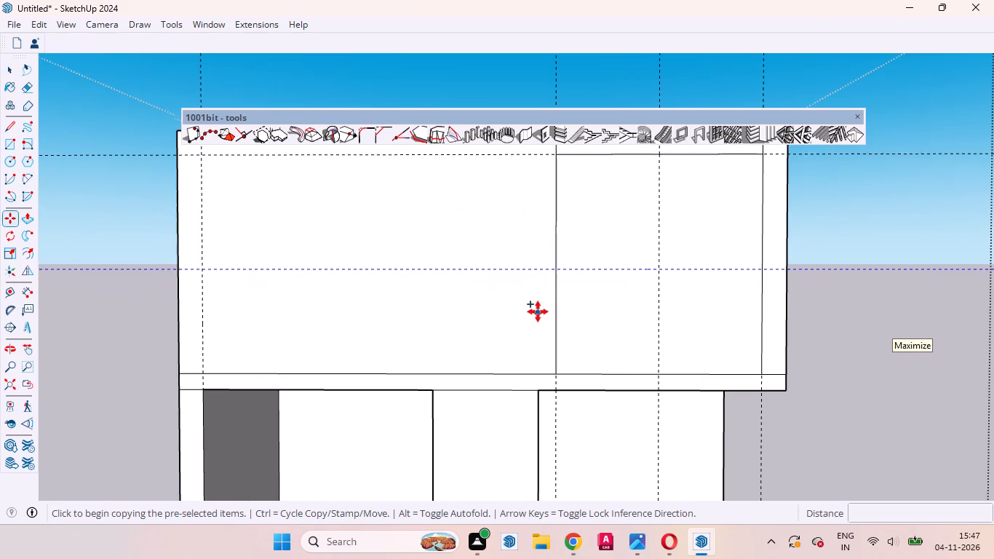
click(504, 301)
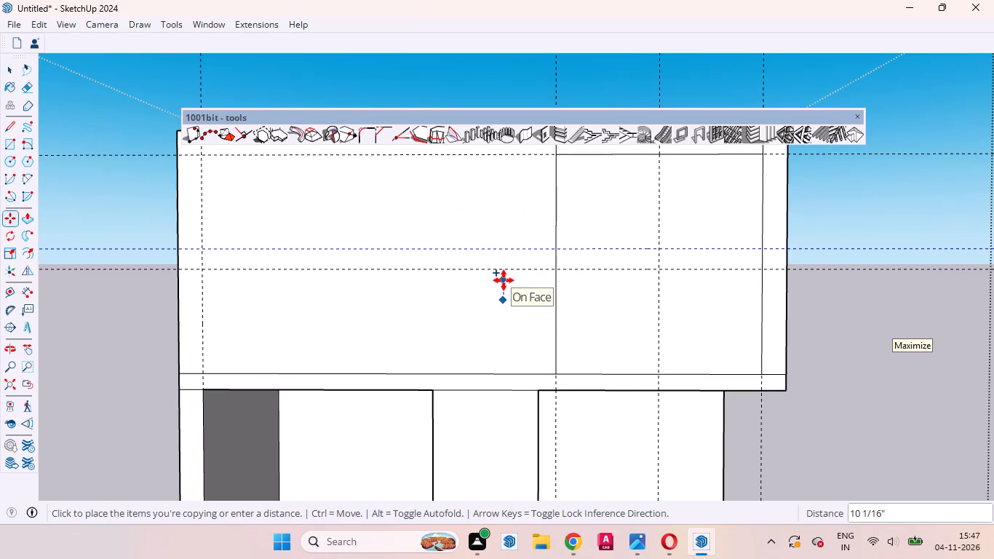
click(504, 280)
key(space)
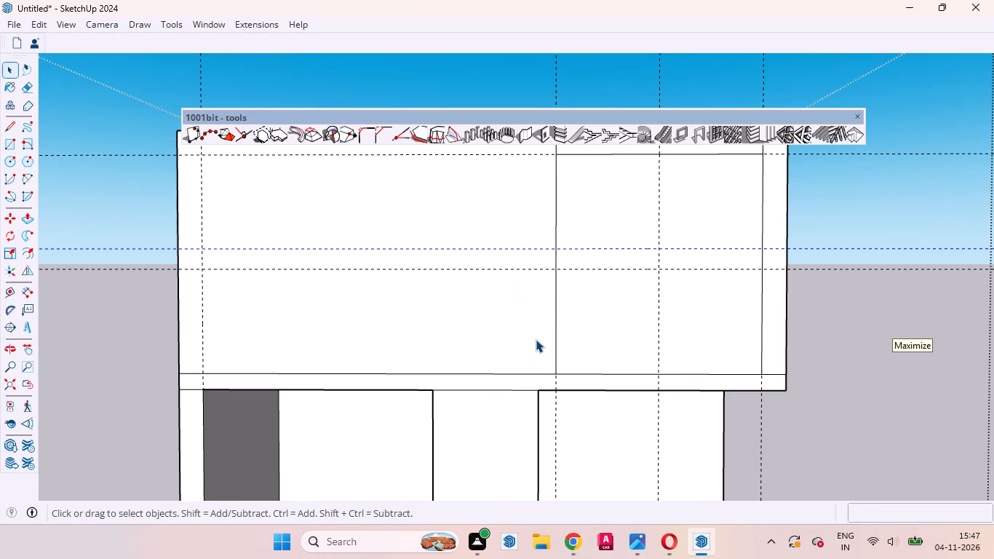
Draw an arc about 8' 5 1/8" wide on the copied guide between the rectangle's sides, with a bulge of about 4' 2 9/16".
key(a)
key(Return)
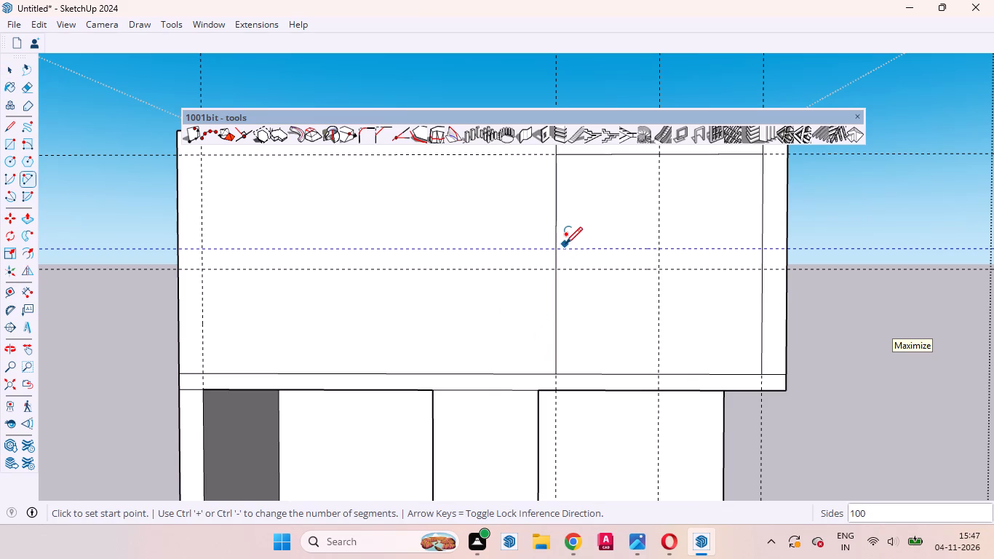
click(555, 250)
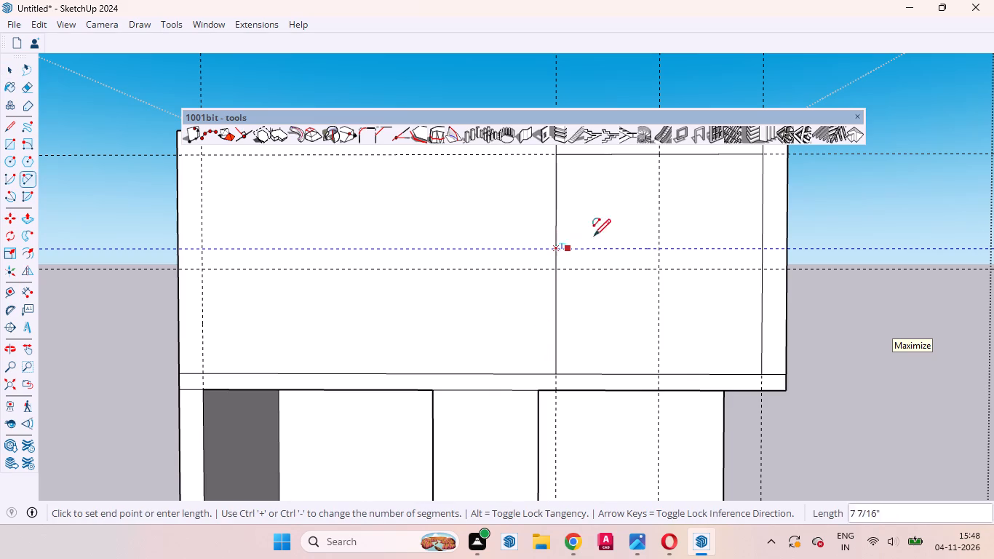
click(761, 250)
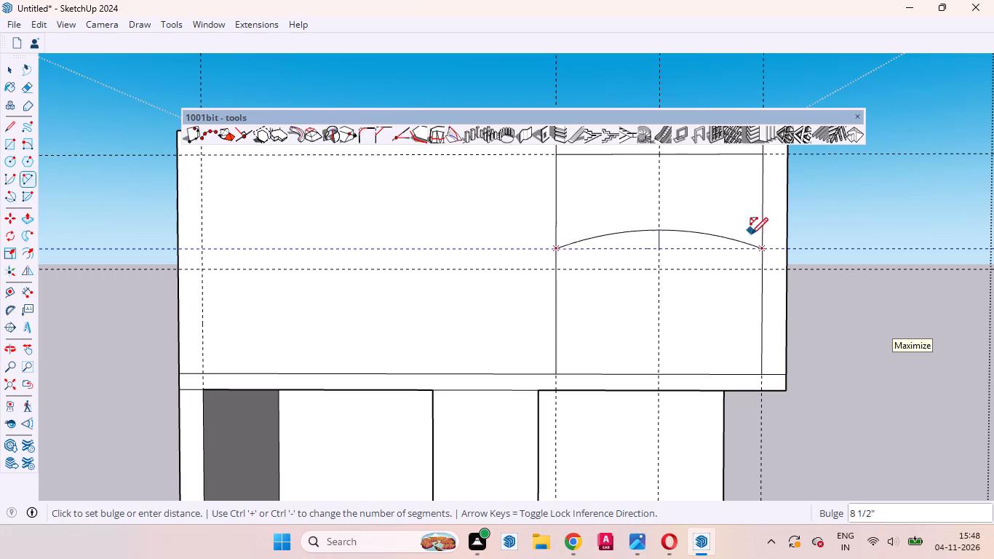
scroll(741, 206, down, 1)
scroll(741, 210, up, 1)
scroll(741, 214, down, 6)
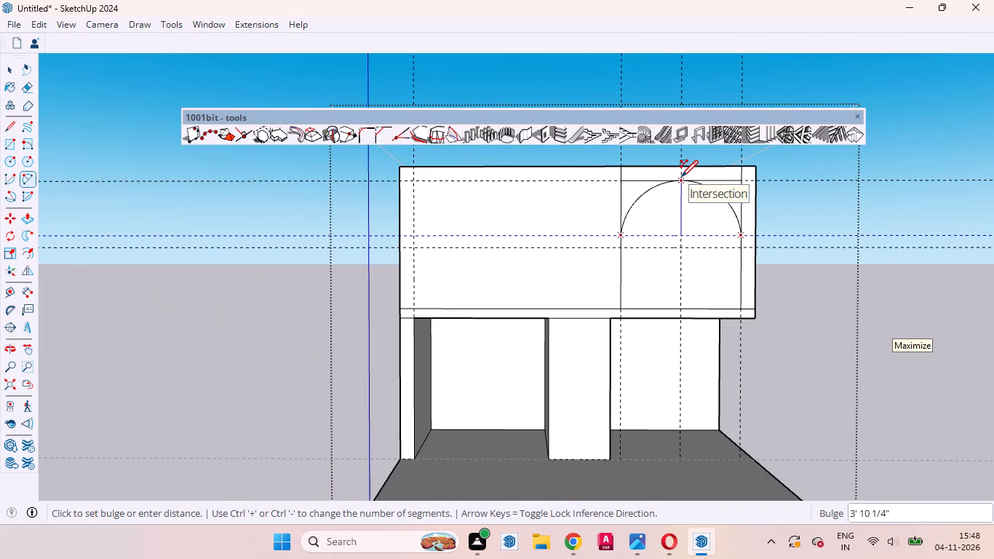
click(681, 174)
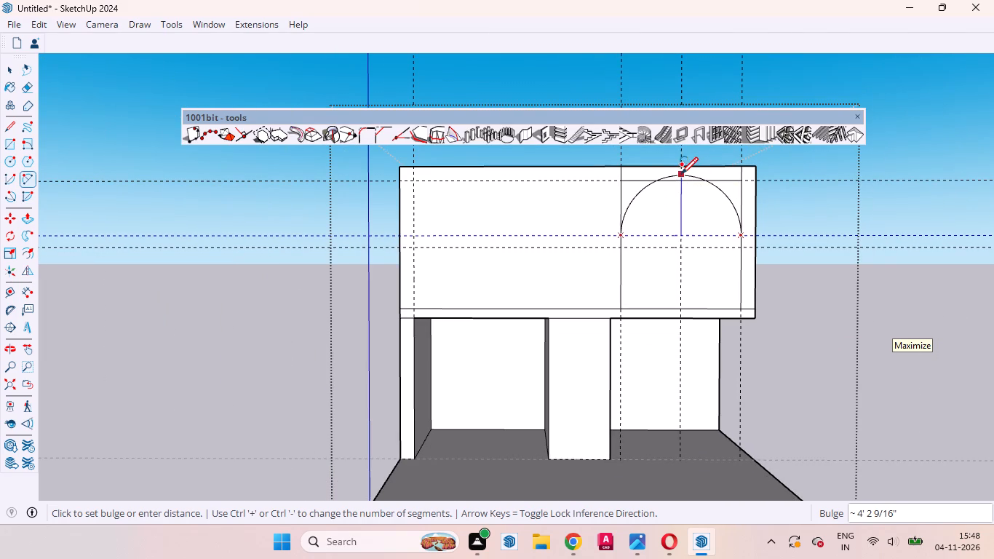
Erase the segment of the rectangle's top line that lies inside the arc.
key(space)
click(679, 215)
scroll(677, 180, up, 4)
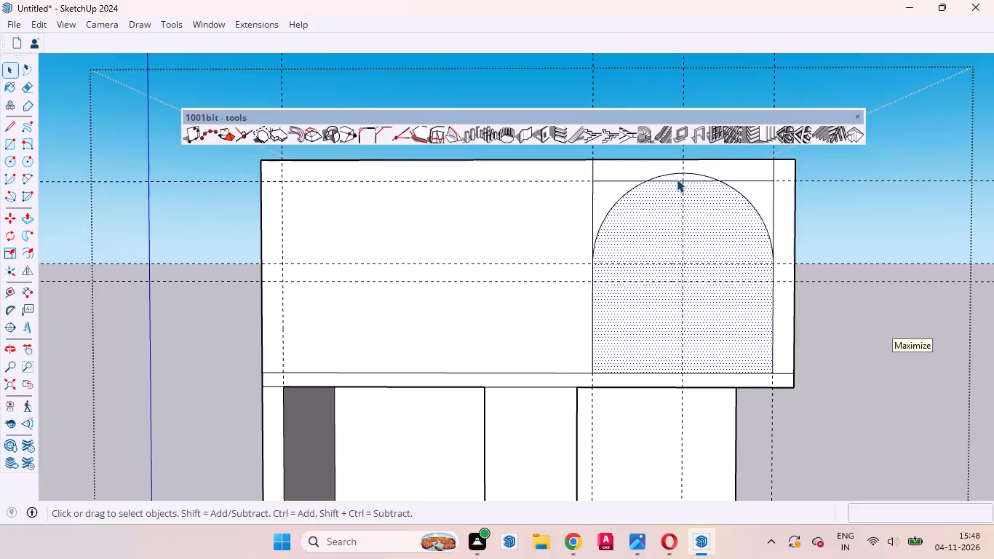
click(676, 179)
right_click(675, 179)
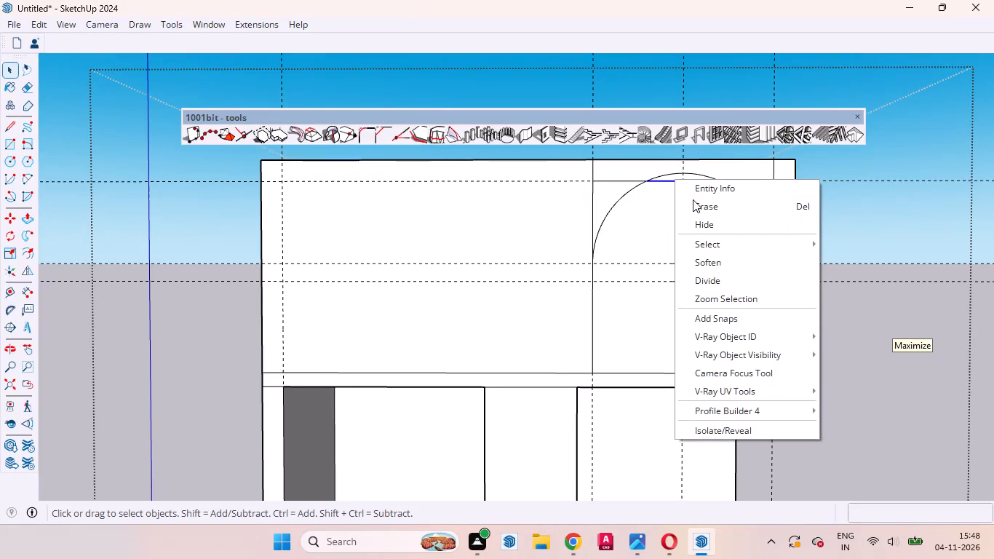
click(694, 202)
Offset the outline of the arched face inward by 12".
click(664, 224)
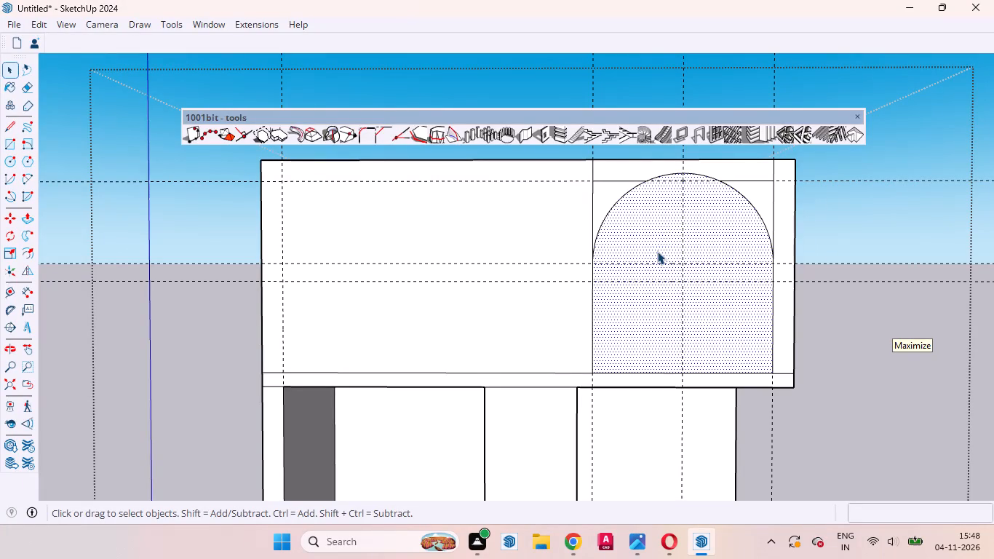
middle_drag(635, 260, 600, 260)
scroll(600, 260, up, 1)
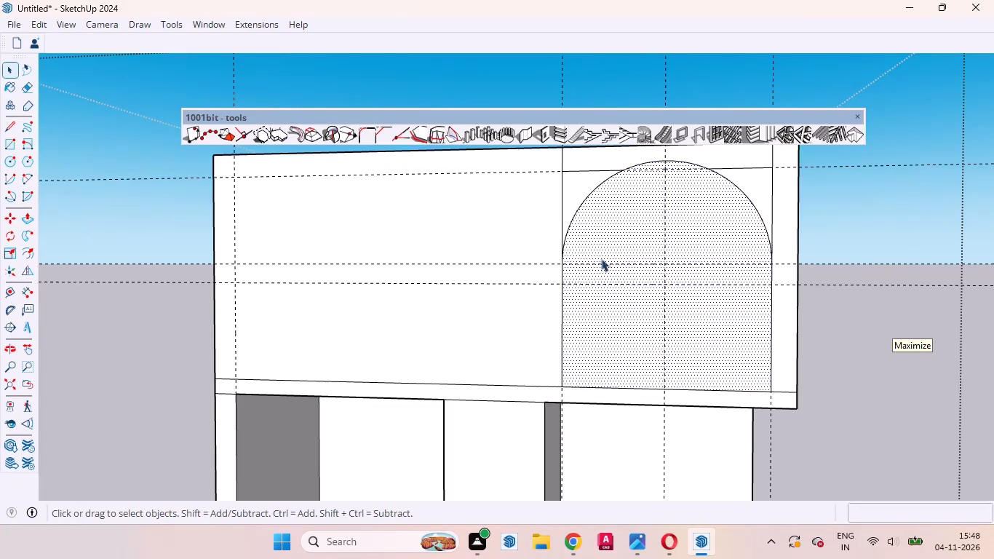
key(f)
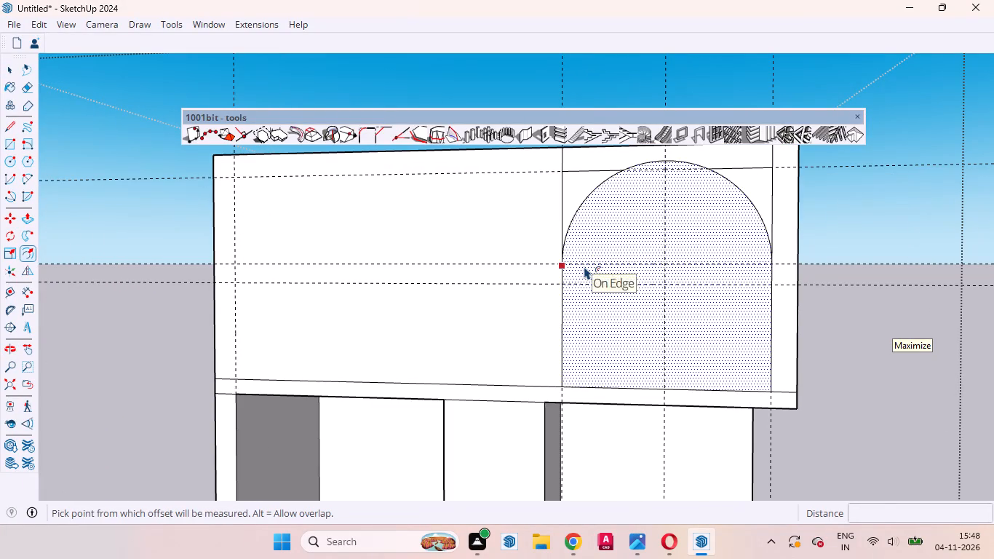
click(584, 266)
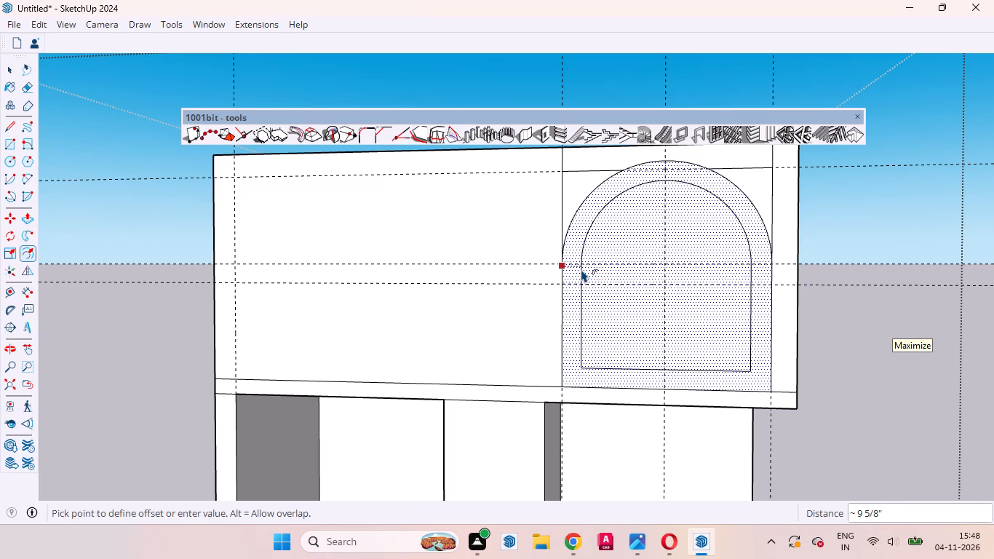
text(`12)
key(BackSpace)
key(BackSpace)
key(BackSpace)
text(12)
key(Return)
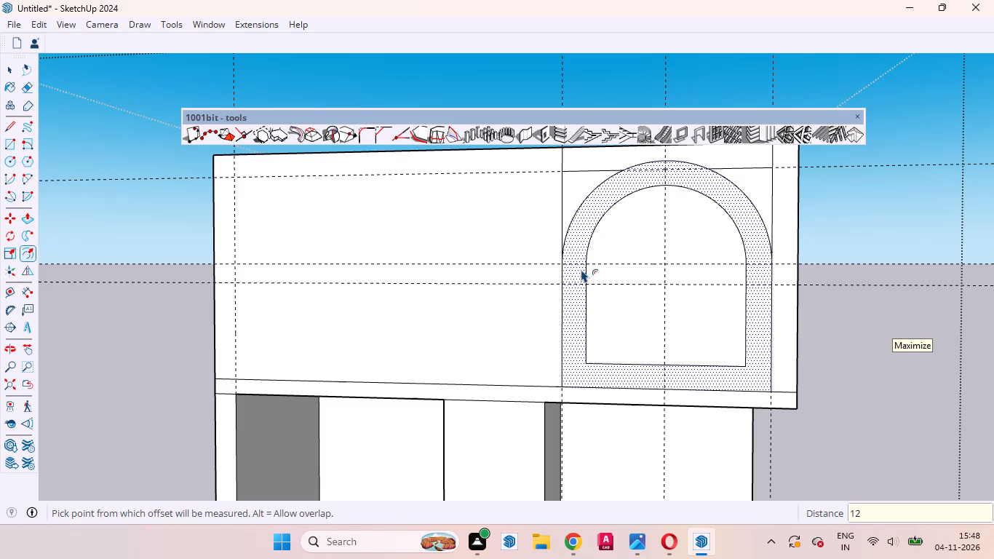
key(space)
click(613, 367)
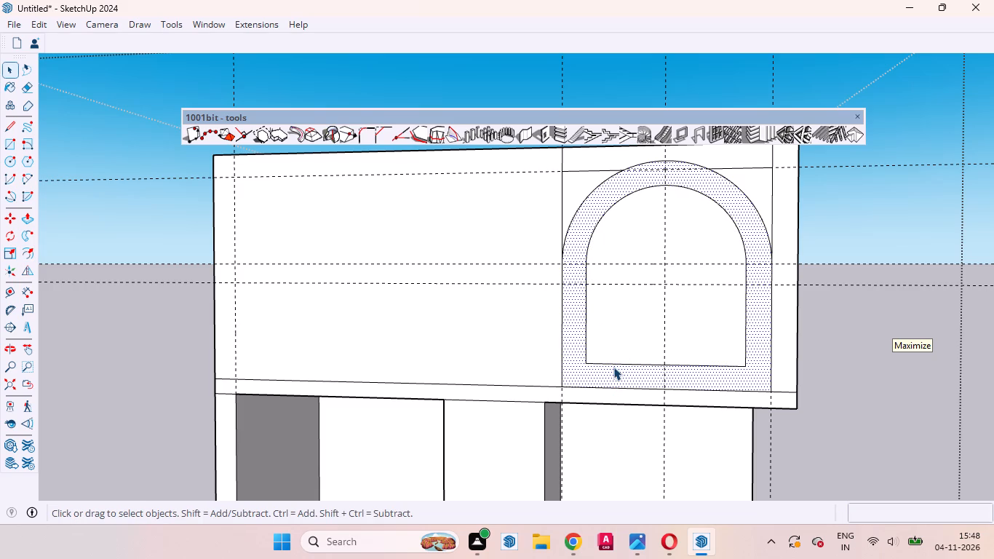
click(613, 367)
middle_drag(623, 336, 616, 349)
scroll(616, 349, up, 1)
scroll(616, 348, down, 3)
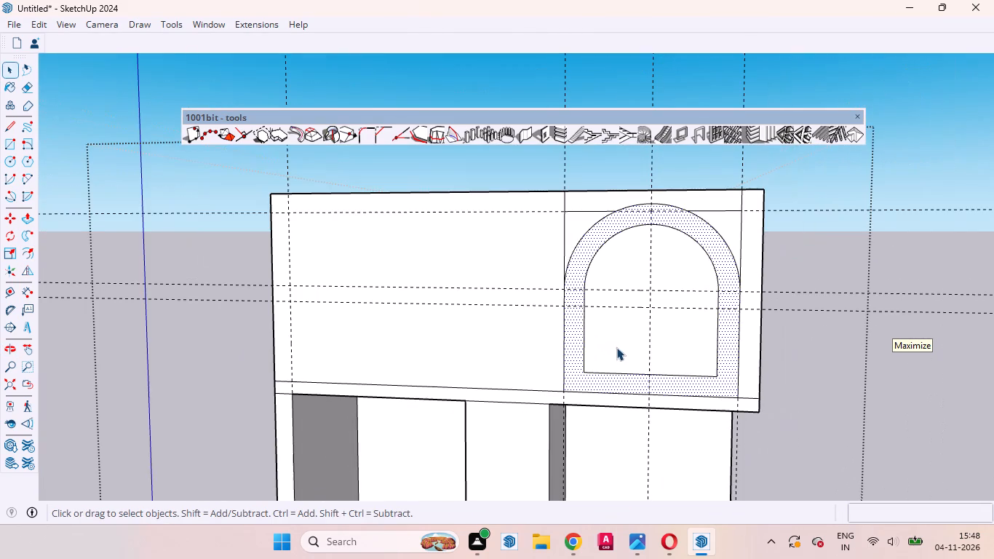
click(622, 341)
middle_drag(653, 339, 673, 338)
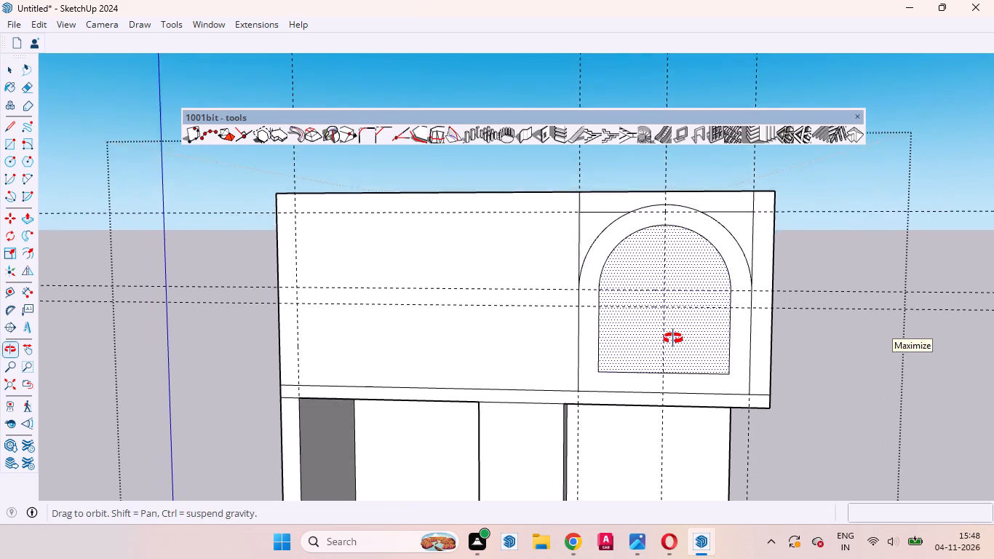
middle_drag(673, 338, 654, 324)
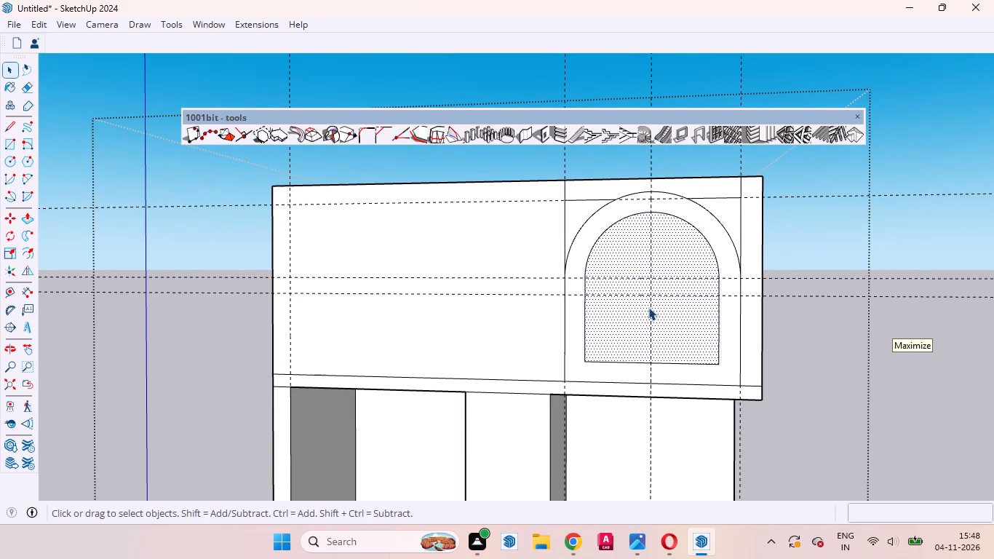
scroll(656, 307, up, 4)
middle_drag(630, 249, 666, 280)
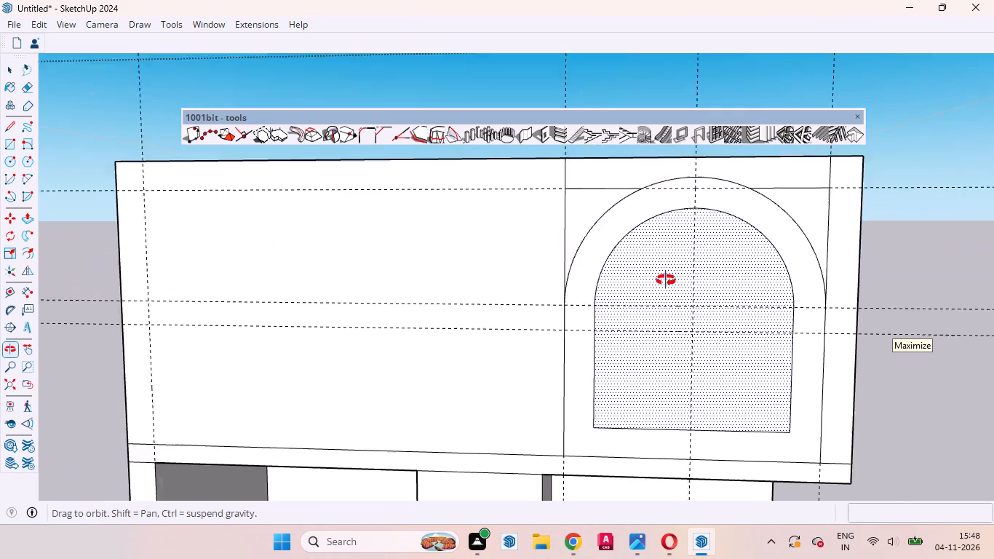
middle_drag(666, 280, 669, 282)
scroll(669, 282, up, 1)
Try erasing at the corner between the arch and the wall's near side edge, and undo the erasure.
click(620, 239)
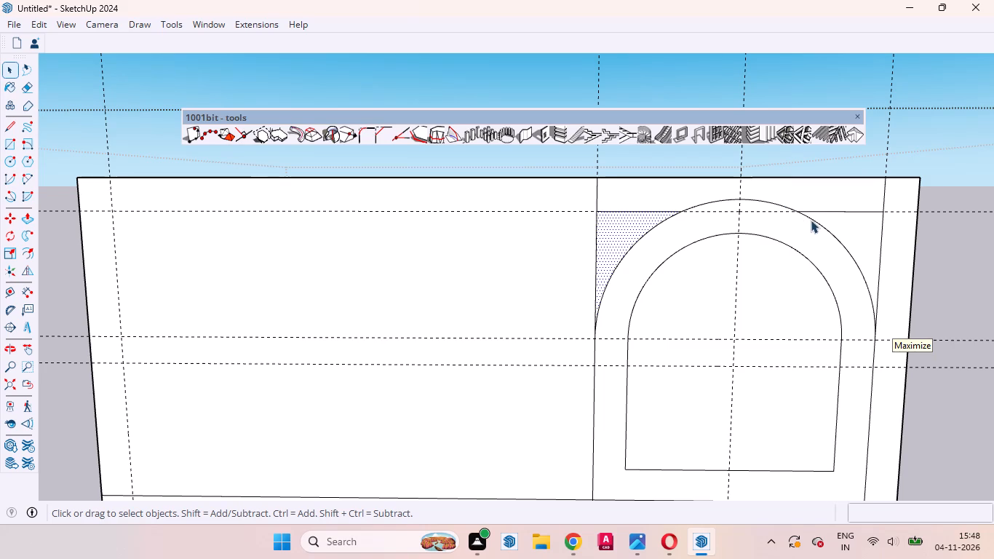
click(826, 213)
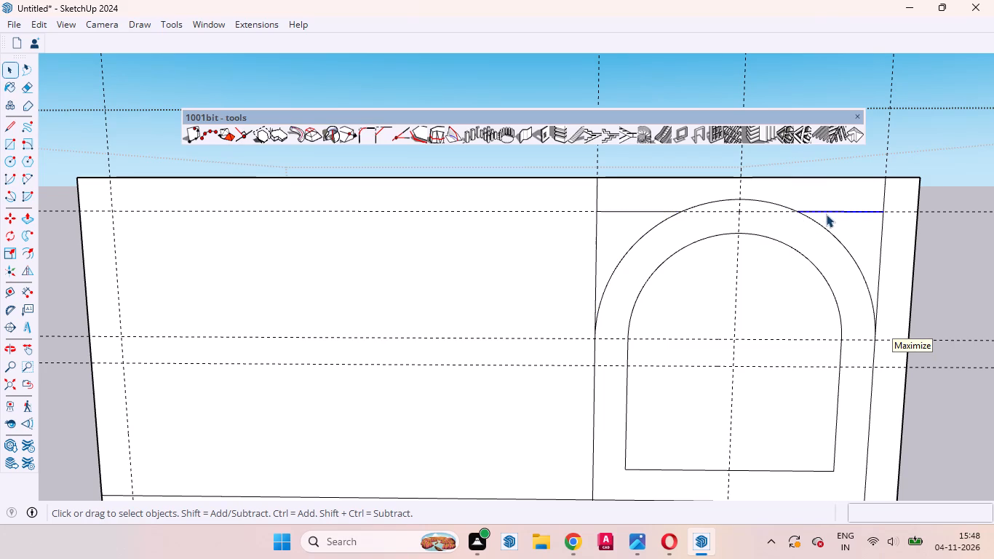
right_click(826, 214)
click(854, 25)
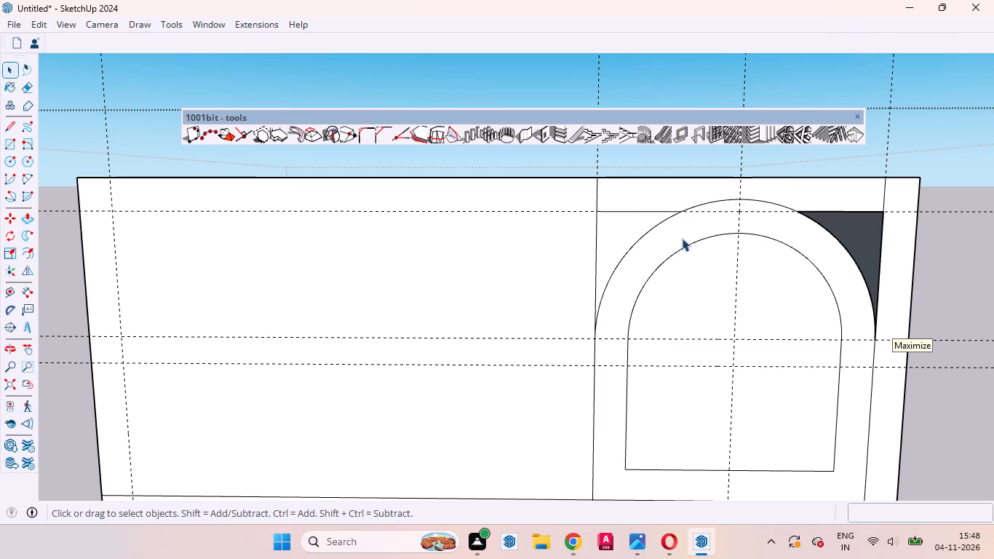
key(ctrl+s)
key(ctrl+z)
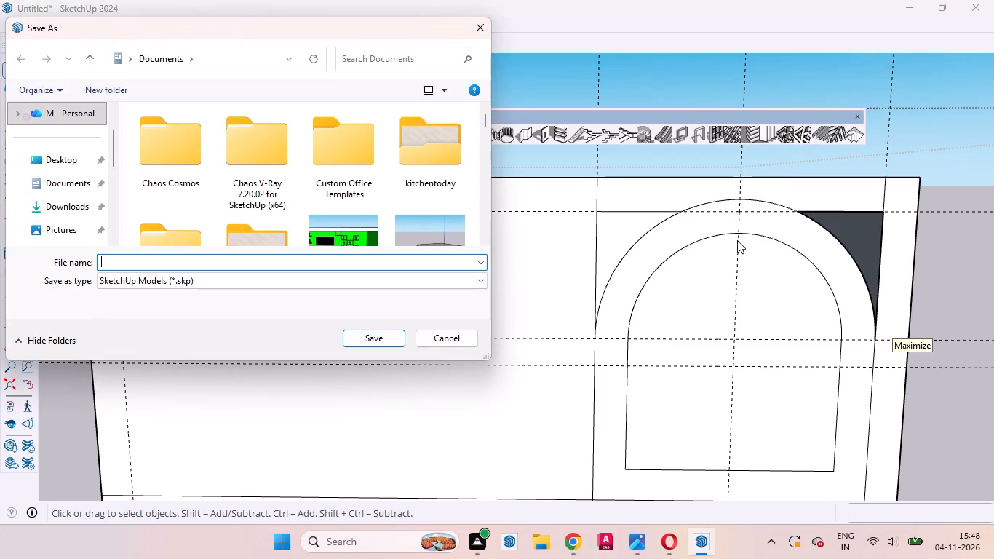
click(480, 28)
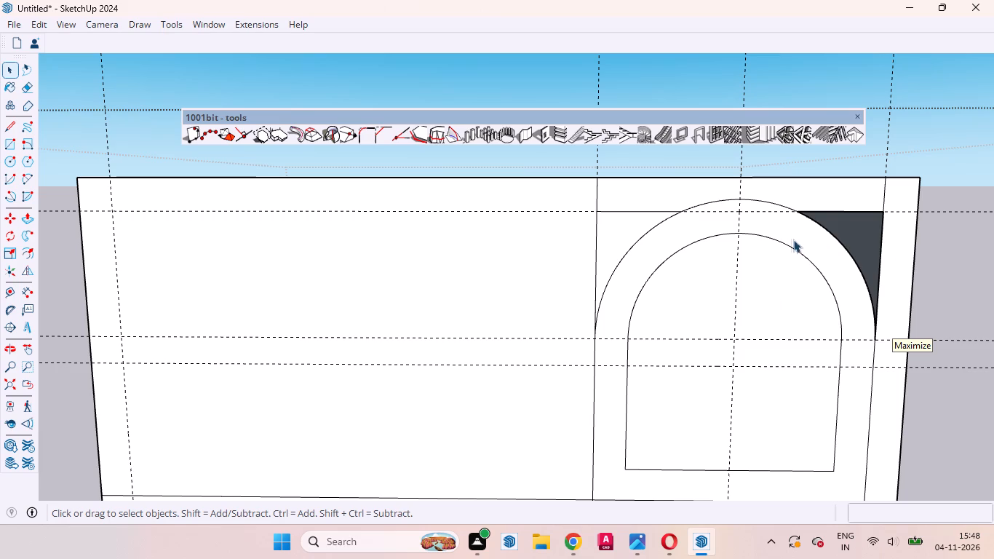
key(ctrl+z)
Erase the leftover vertical and horizontal lines around the arch's corner nearest the wall's side edge, including the stub up to the roof edge.
click(880, 234)
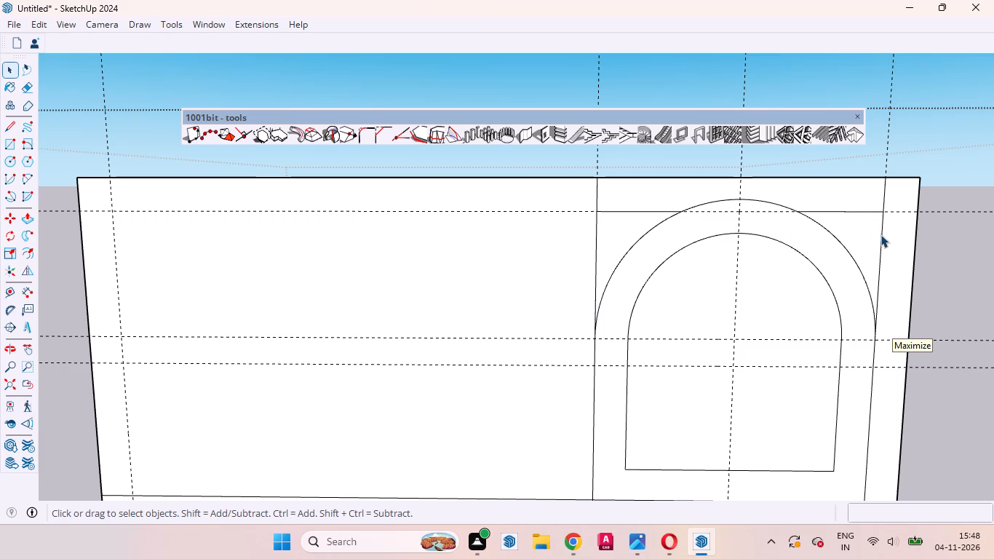
right_click(880, 234)
click(892, 268)
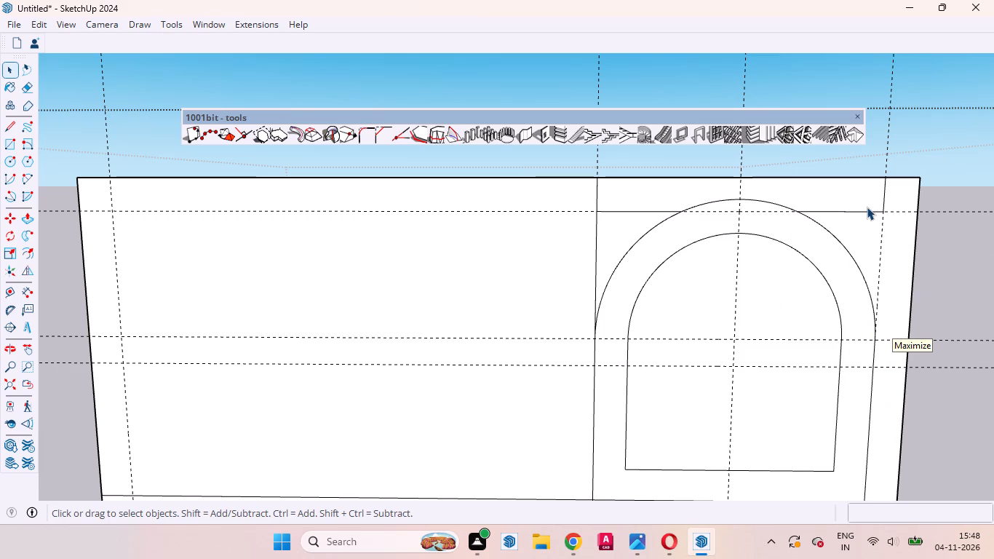
click(867, 207)
click(867, 213)
right_click(867, 213)
click(880, 239)
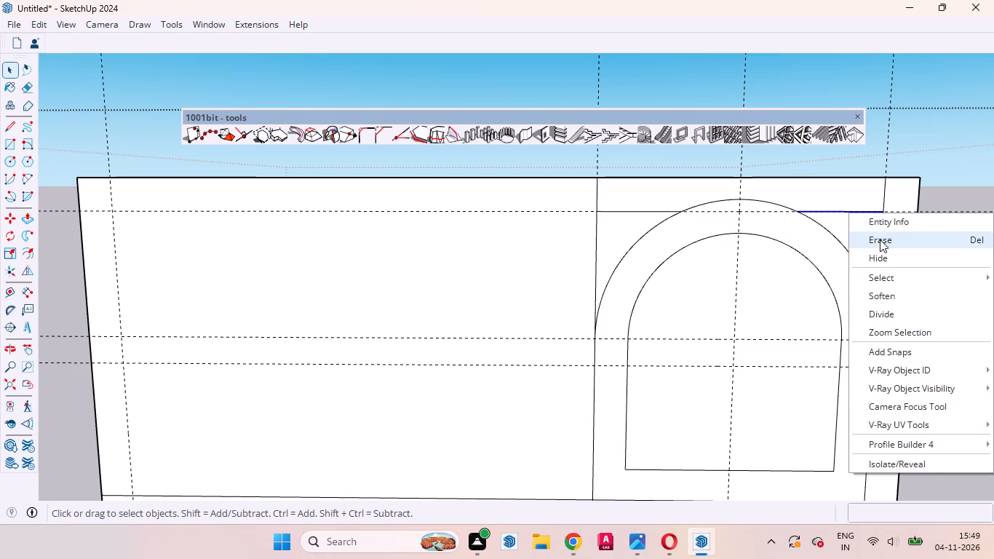
click(886, 194)
right_click(886, 194)
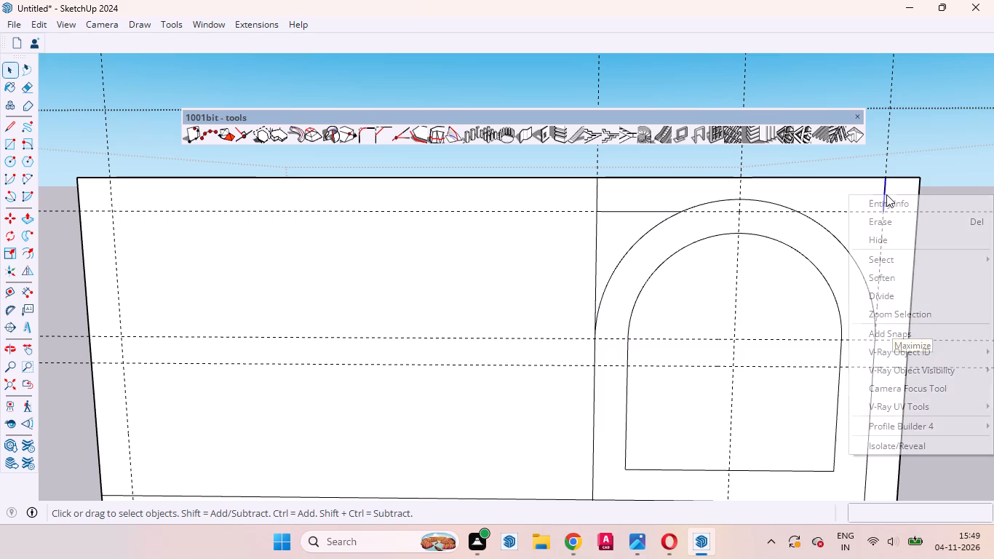
click(892, 224)
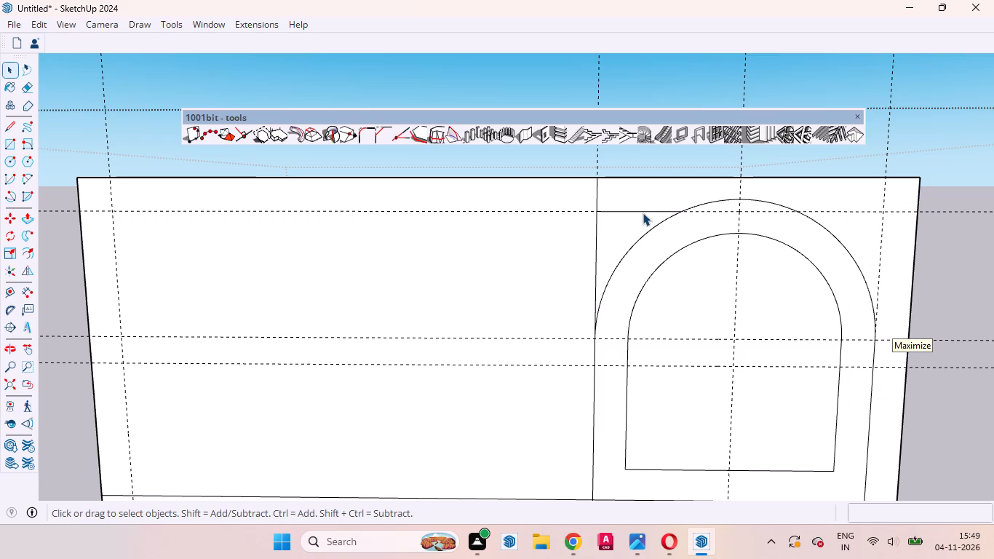
Erase the leftover horizontal line in the arch's other corner, facing the wide blank part of the wall.
click(643, 213)
right_click(643, 213)
click(683, 237)
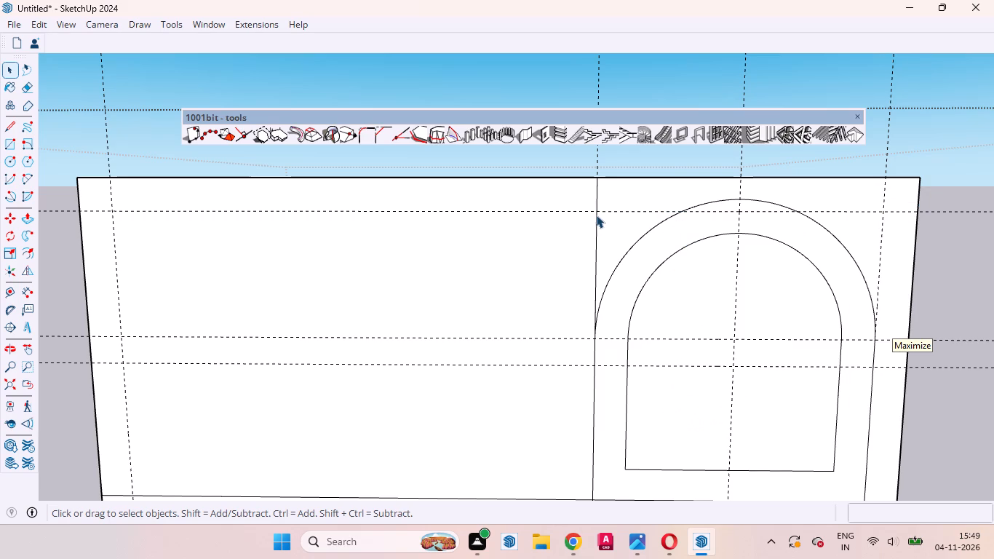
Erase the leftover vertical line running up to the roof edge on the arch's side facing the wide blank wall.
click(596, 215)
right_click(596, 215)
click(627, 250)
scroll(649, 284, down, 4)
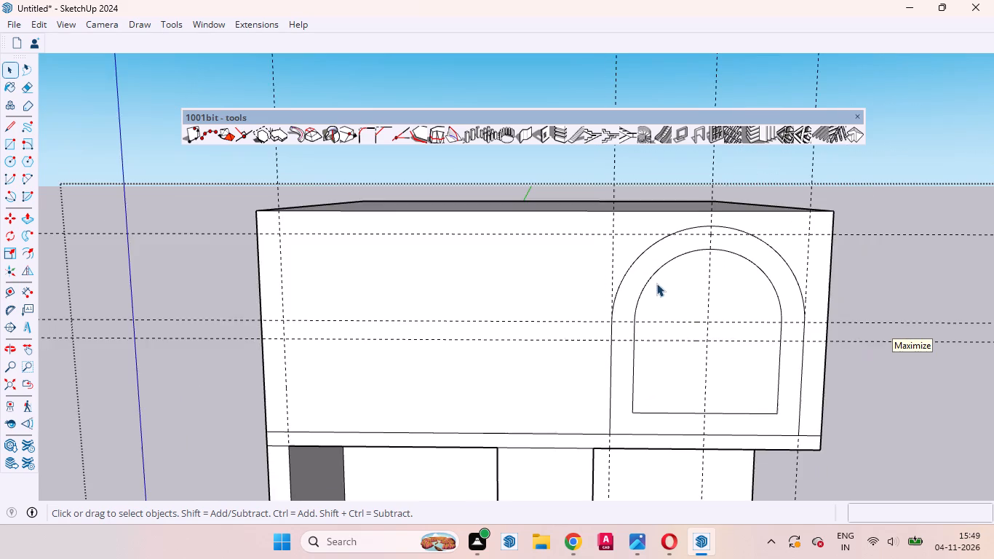
Examine the bordered arch outline on the upper facade from several angles, including the inner arched face.
middle_drag(706, 370, 648, 354)
scroll(648, 354, up, 4)
middle_drag(731, 346, 753, 378)
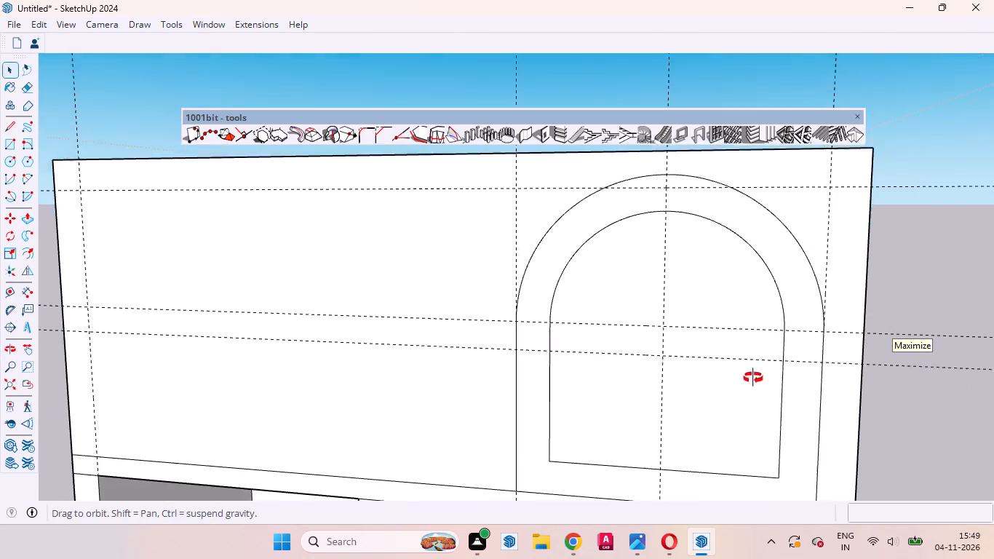
middle_drag(753, 378, 760, 408)
scroll(759, 394, up, 1)
scroll(746, 344, down, 8)
middle_drag(767, 360, 753, 324)
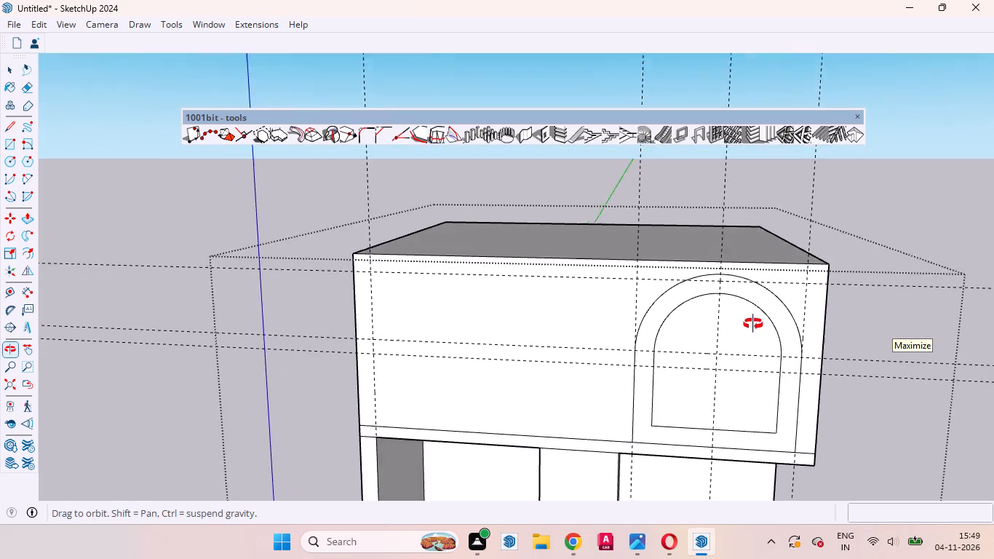
middle_drag(753, 324, 736, 291)
scroll(733, 287, up, 1)
click(733, 287)
middle_click(732, 317)
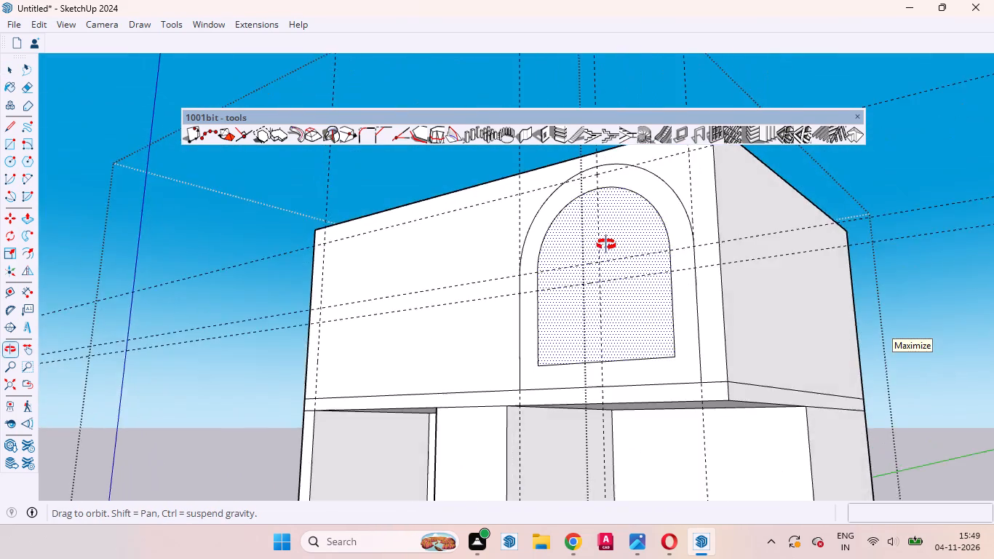
scroll(733, 314, up, 1)
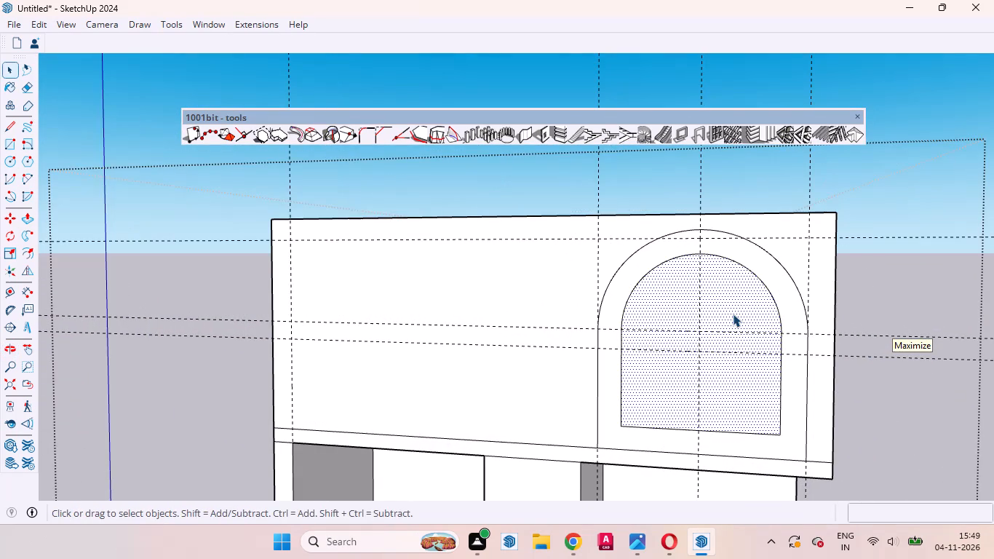
Undo the line erasures, the inward offset and the arch, back to the plain rectangular outline on the upper facade.
key(ctrl+z)
key(ctrl+z)
key(ctrl+z)
key(ctrl+z)
key(ctrl+z)
key(ctrl+z)
key(ctrl+z)
key(ctrl+z)
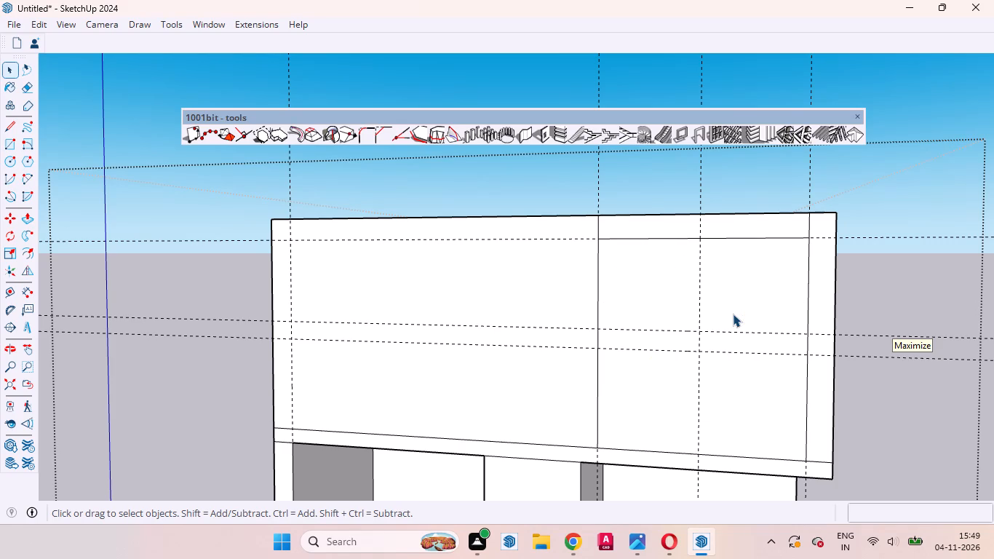
Push the rectangular face on the upper facade 7' into the building.
click(733, 314)
middle_drag(745, 331, 777, 333)
scroll(777, 333, up, 1)
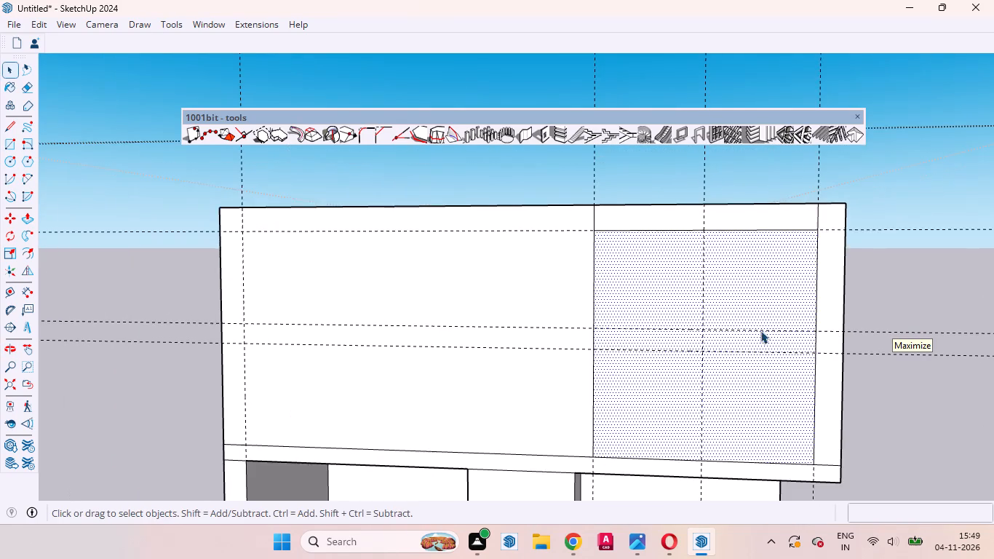
scroll(744, 325, down, 3)
middle_drag(747, 325, 668, 276)
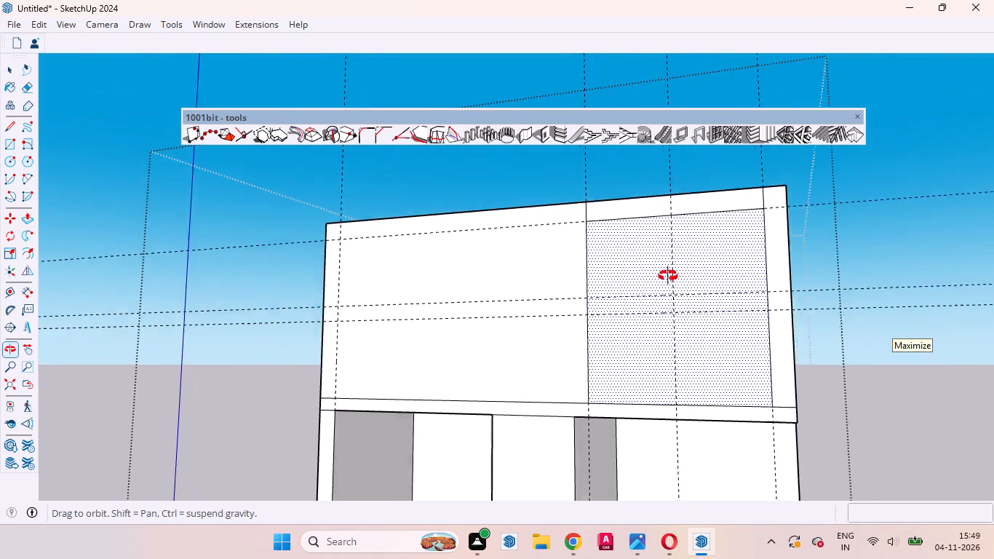
middle_drag(668, 276, 675, 304)
scroll(675, 304, up, 1)
scroll(674, 306, down, 2)
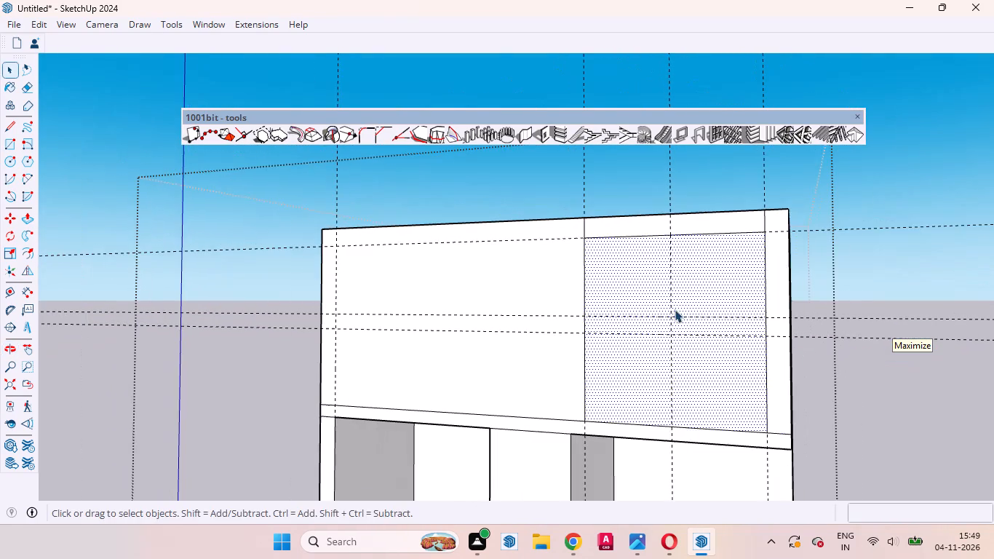
middle_drag(680, 316, 707, 277)
scroll(707, 277, up, 1)
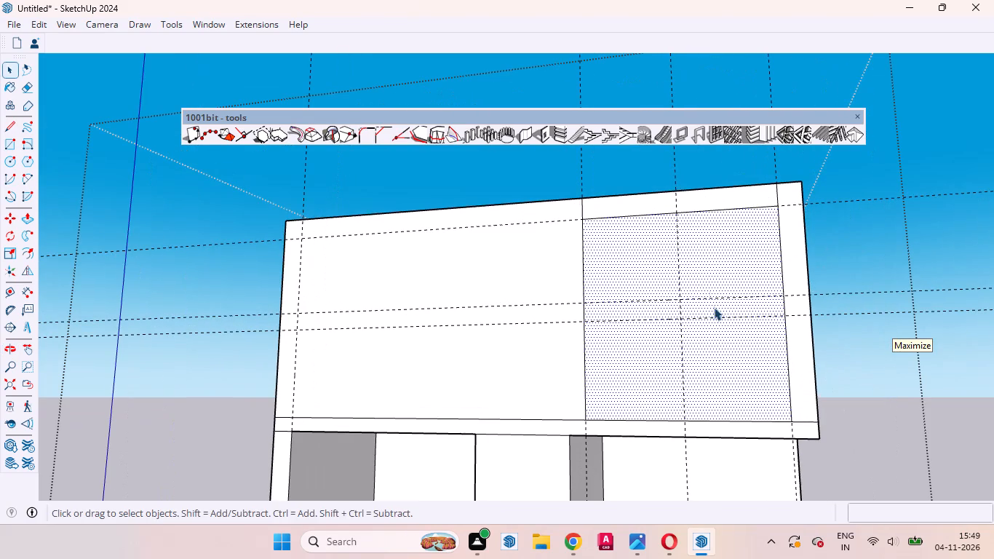
key(p)
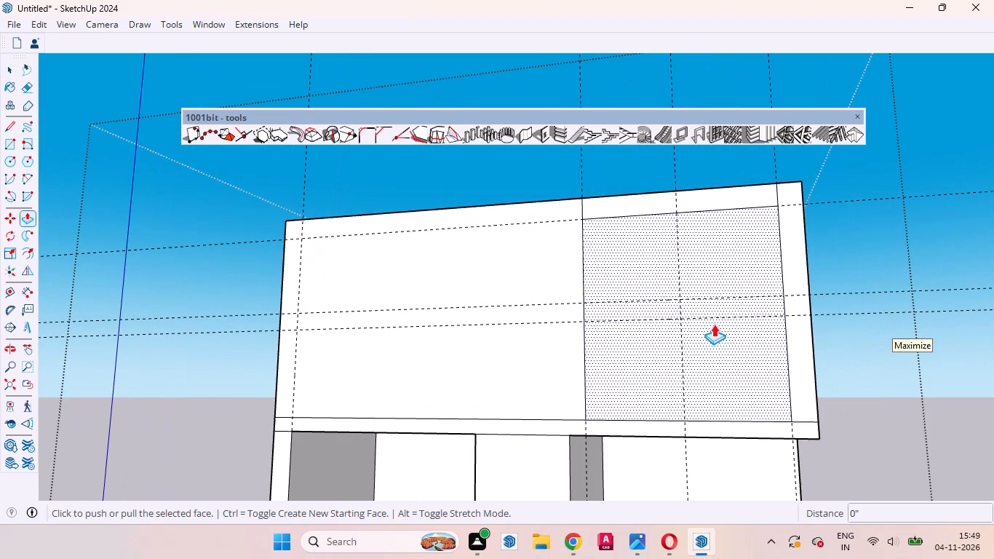
drag(714, 324, 734, 330)
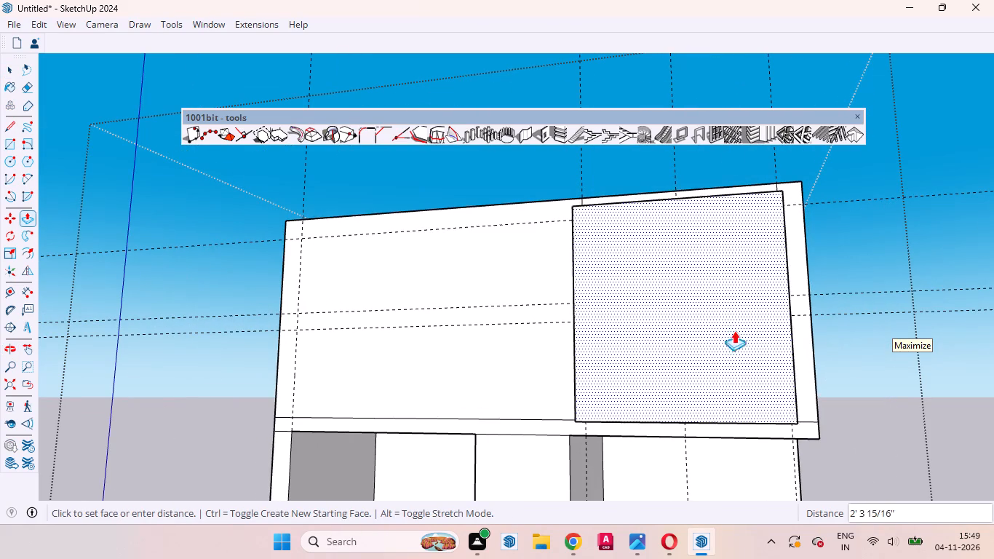
drag(734, 330, 671, 376)
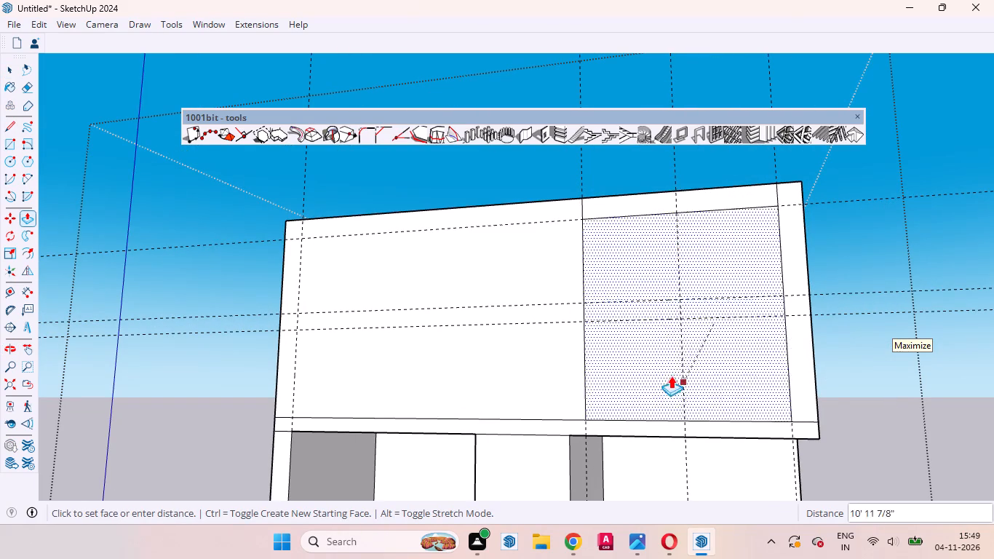
drag(671, 376, 701, 386)
text(7')
key(Return)
key(space)
Examine the rectangular recess in the upper storey from several angles.
scroll(627, 377, down, 3)
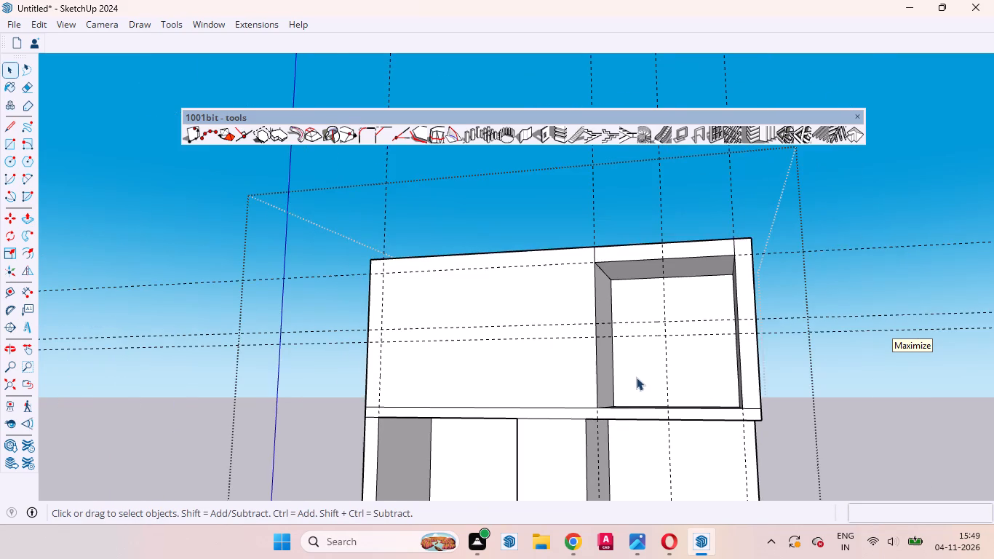
middle_drag(645, 365, 687, 396)
scroll(687, 396, up, 1)
scroll(674, 397, down, 2)
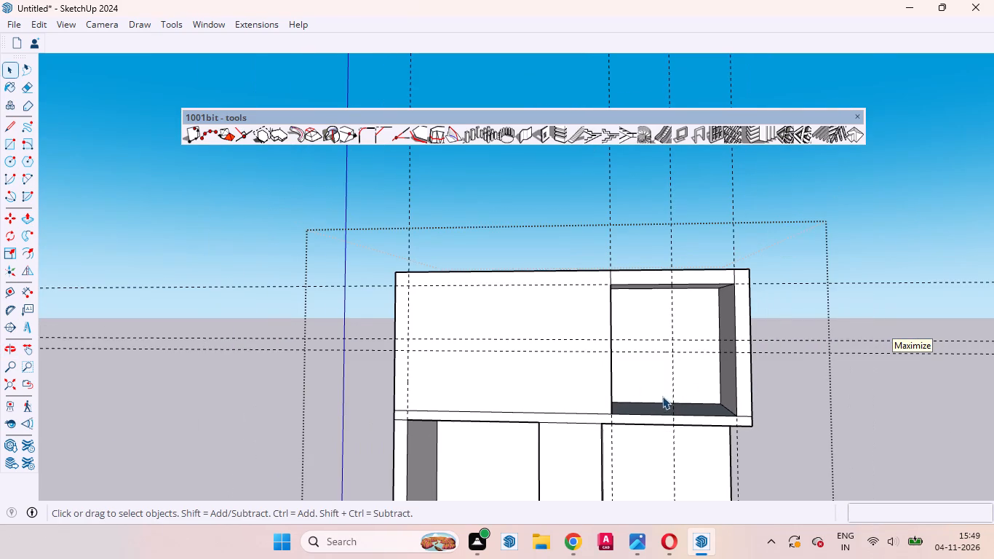
scroll(652, 385, up, 2)
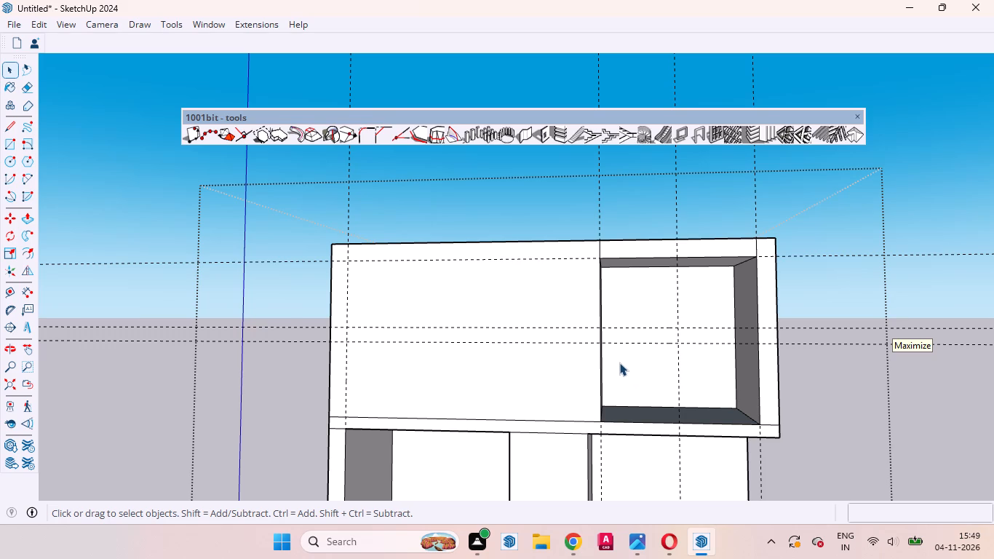
scroll(619, 362, down, 1)
middle_drag(613, 360, 496, 361)
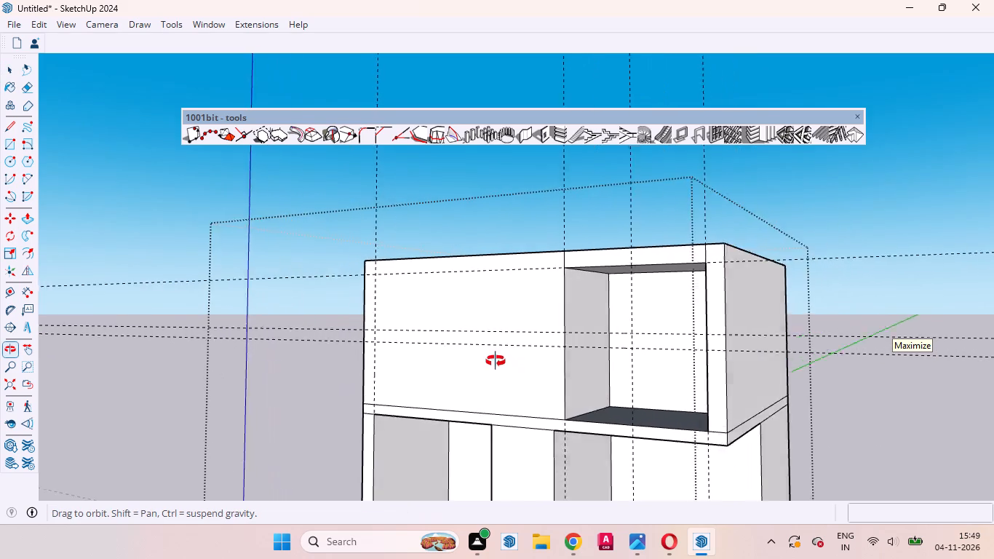
middle_drag(496, 361, 683, 330)
scroll(630, 354, down, 2)
middle_drag(651, 349, 649, 351)
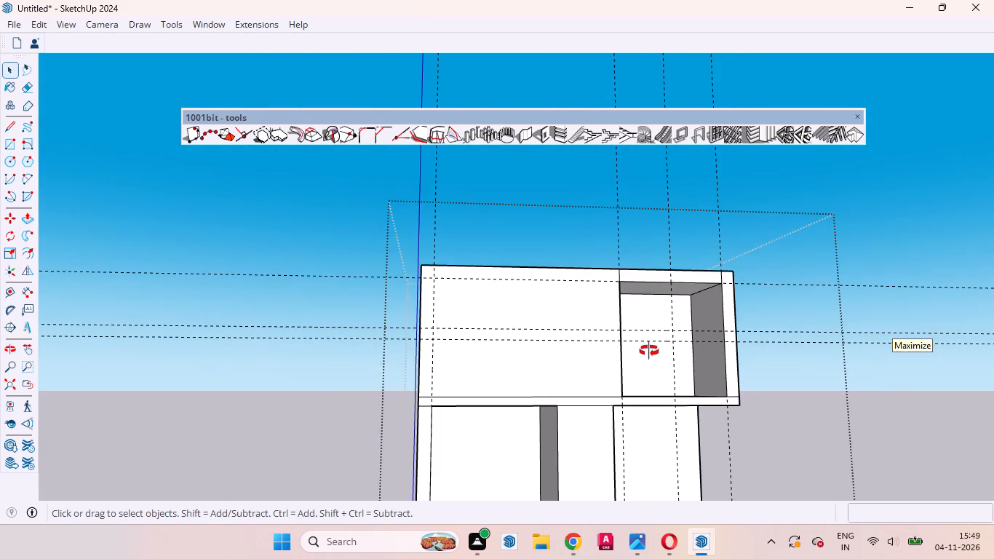
middle_drag(649, 351, 573, 329)
scroll(661, 270, up, 3)
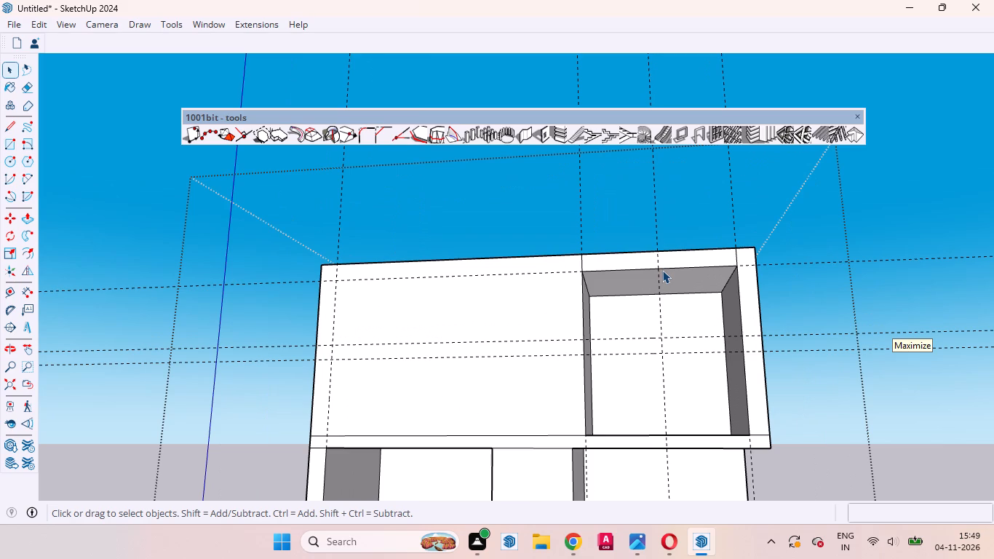
Draw a tangent arc about 8' 5" wide across the front of the upper recess, between its vertical edges at the upper mid-height guide.
key(a)
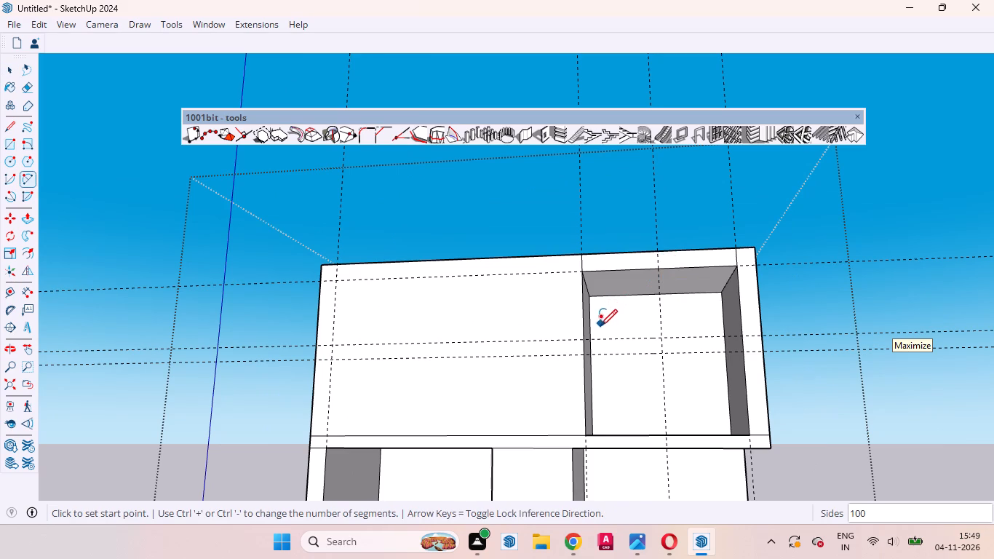
click(584, 339)
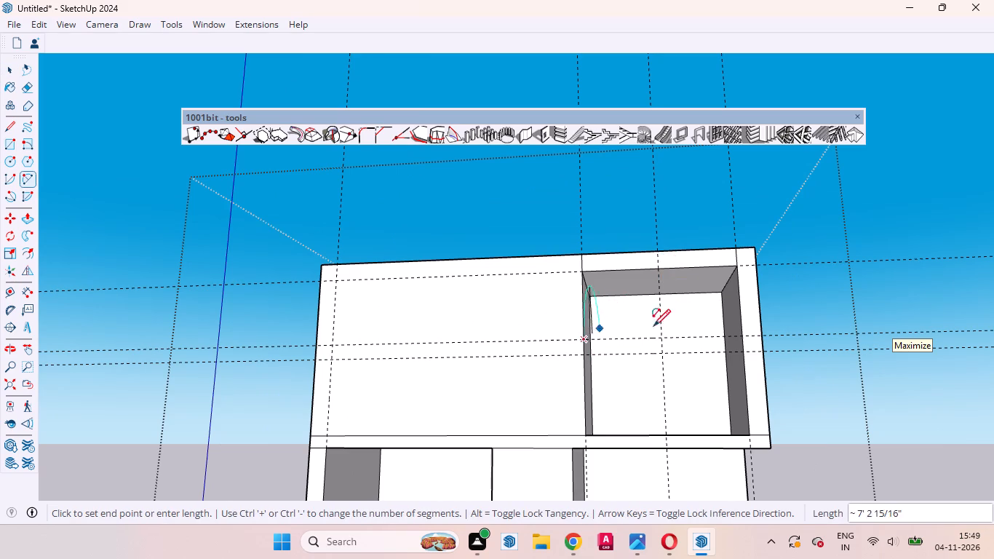
click(737, 338)
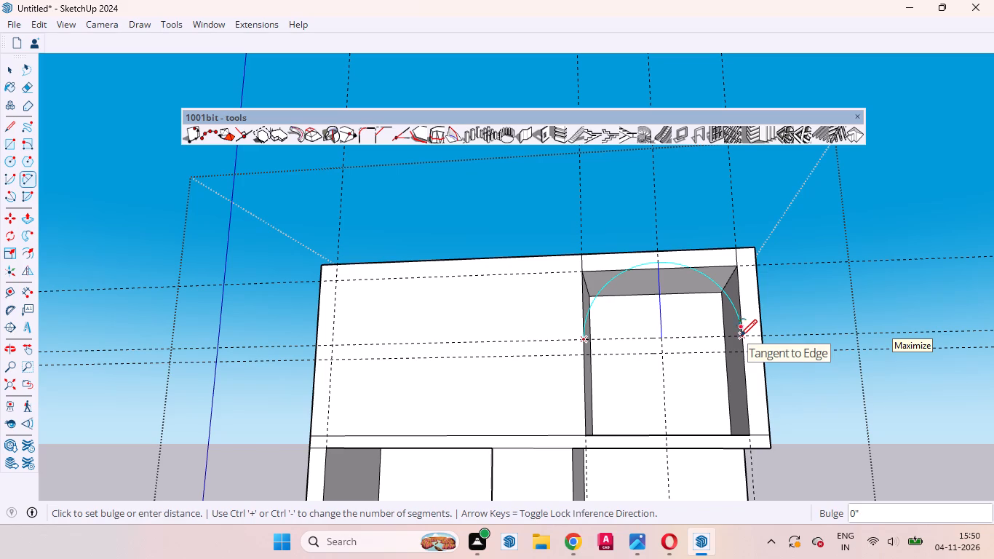
click(740, 336)
key(space)
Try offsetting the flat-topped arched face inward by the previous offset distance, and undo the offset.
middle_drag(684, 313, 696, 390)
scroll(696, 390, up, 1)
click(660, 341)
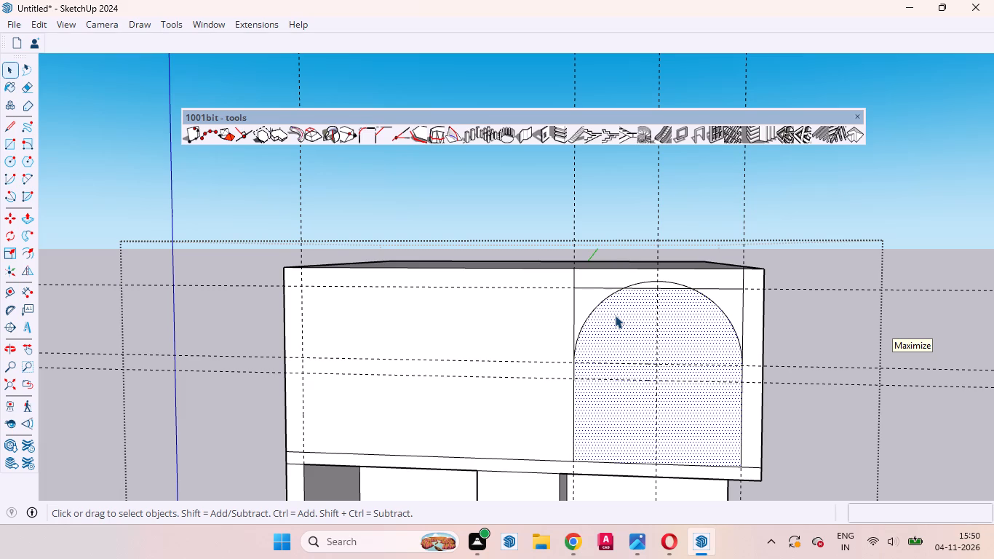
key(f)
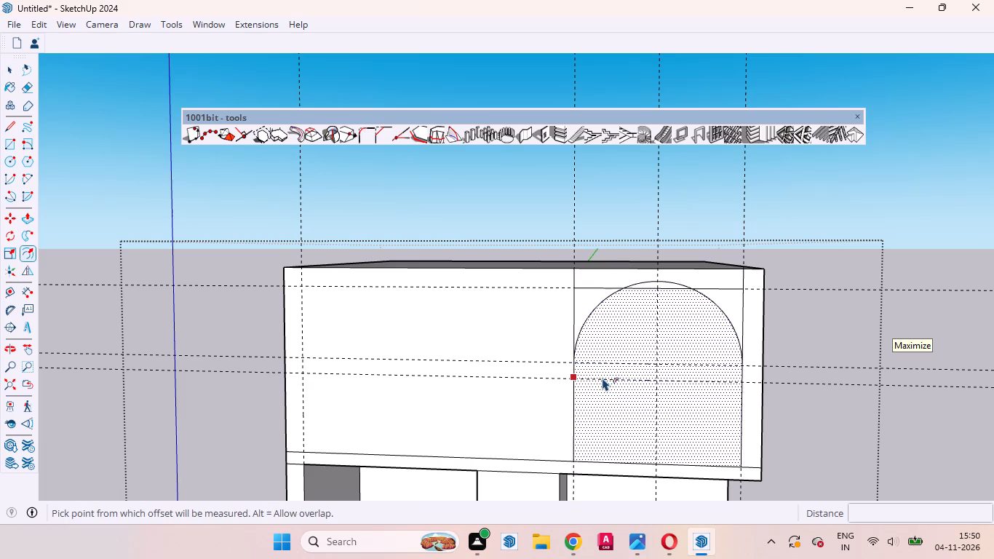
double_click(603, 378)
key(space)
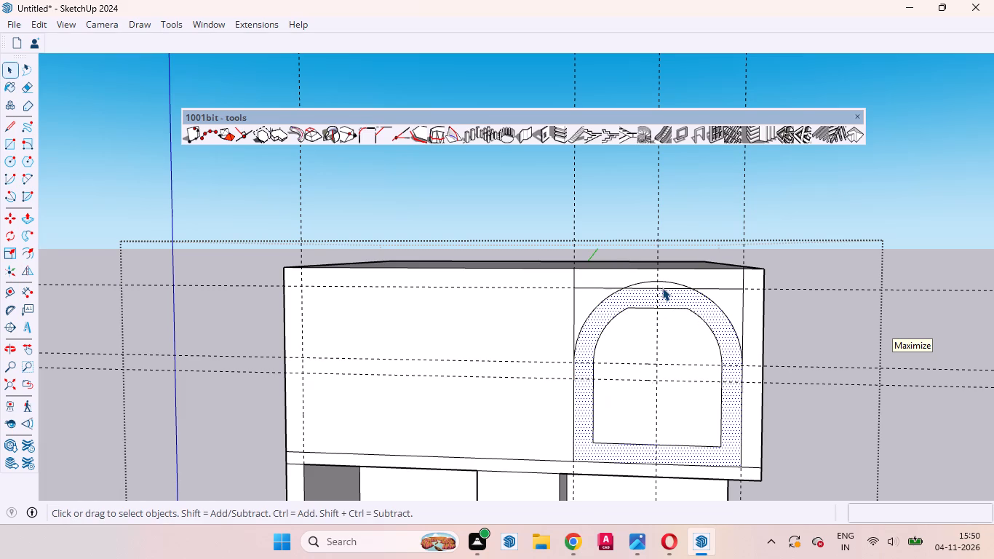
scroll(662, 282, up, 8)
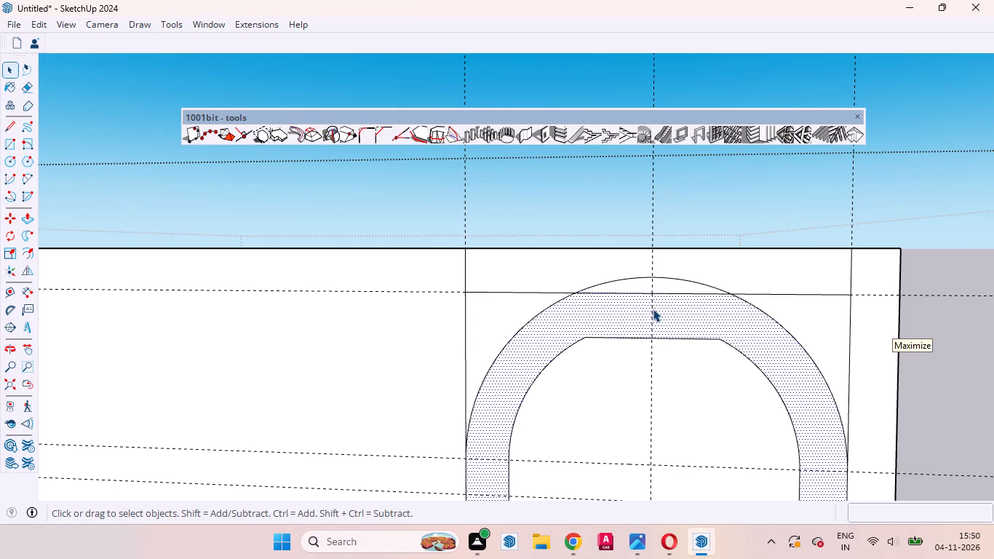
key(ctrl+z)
Erase the horizontal line segment crossing the inside of the arch near its crown.
click(645, 298)
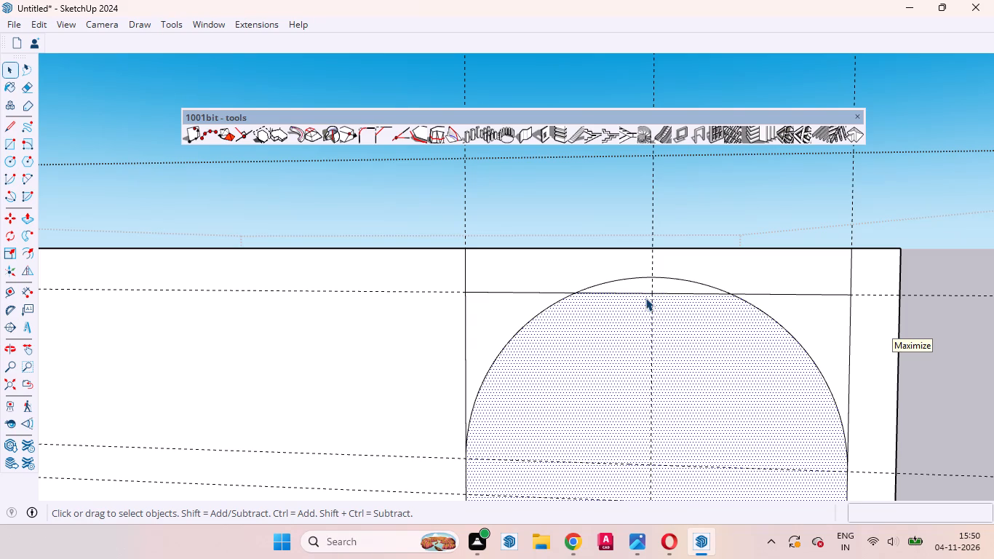
click(642, 293)
right_click(641, 293)
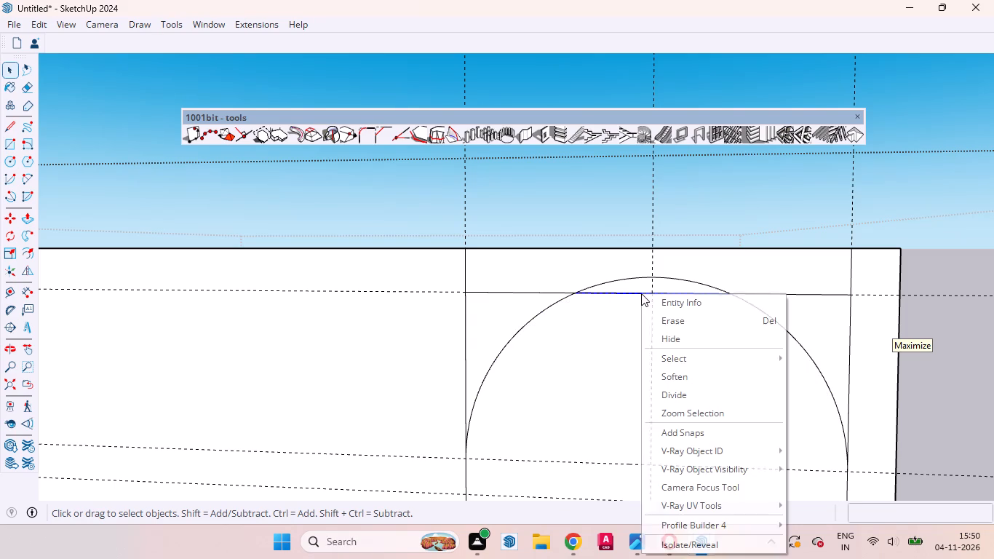
click(670, 317)
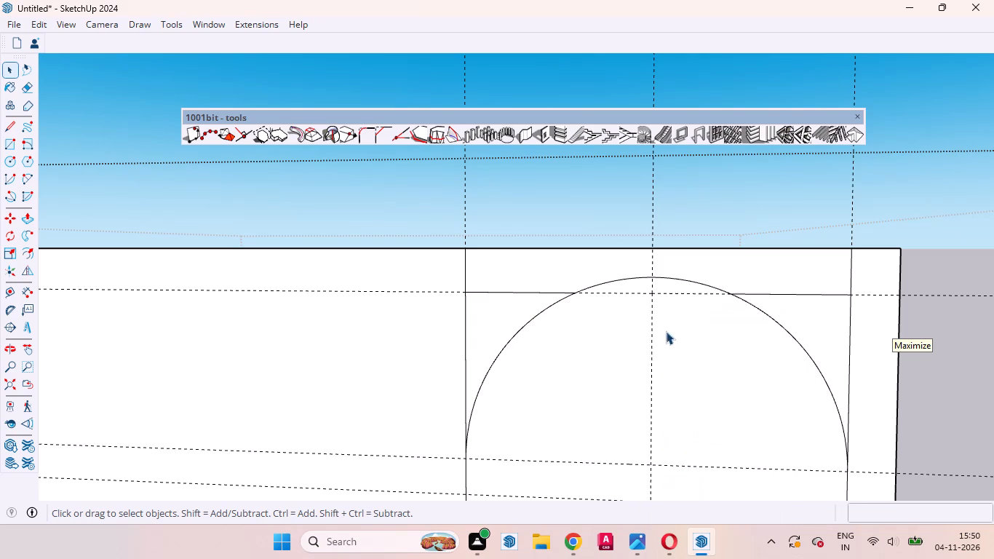
Offset the outline of the full arched face inward by the previous offset distance.
click(535, 356)
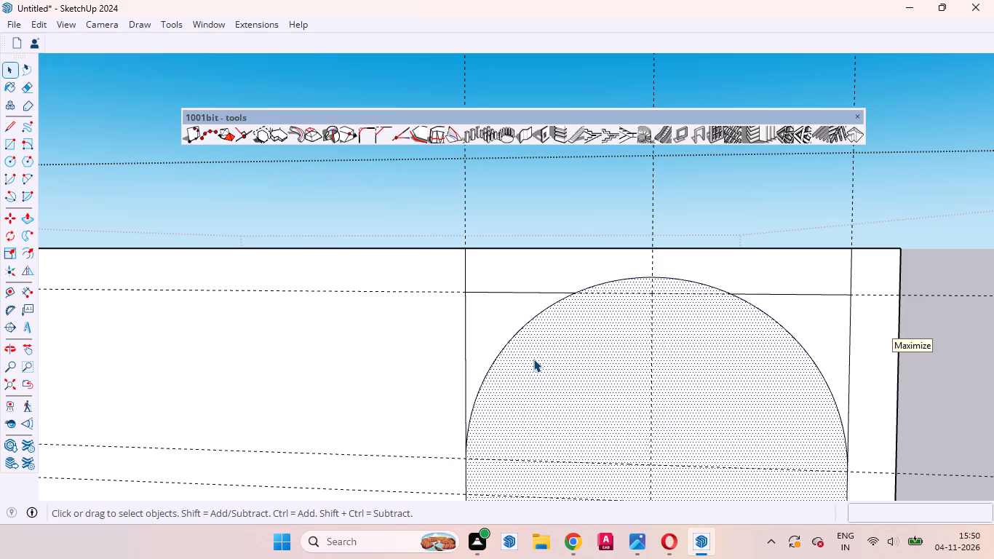
key(f)
double_click(508, 376)
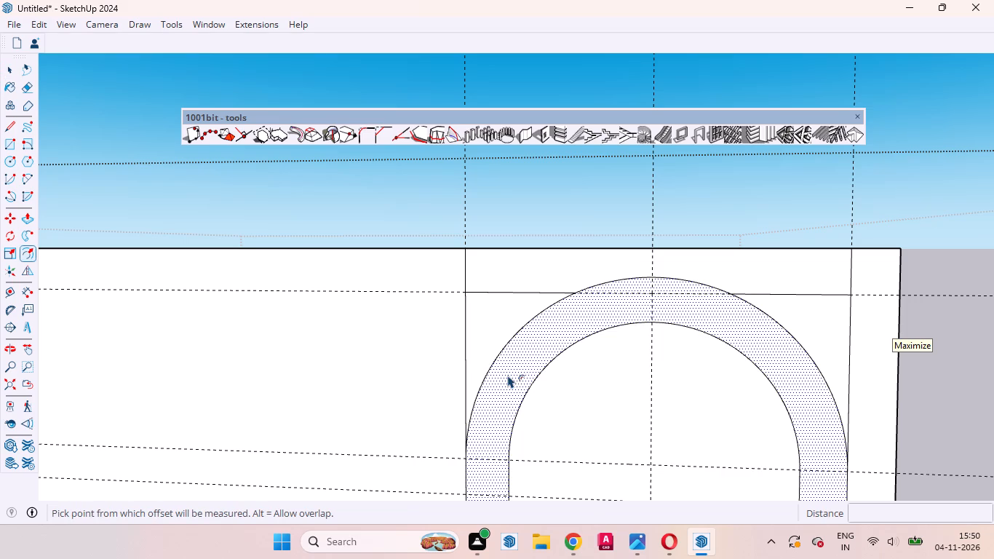
key(space)
scroll(536, 303, down, 10)
Erase the inner arched face so the arch opens into the recess behind it.
click(589, 376)
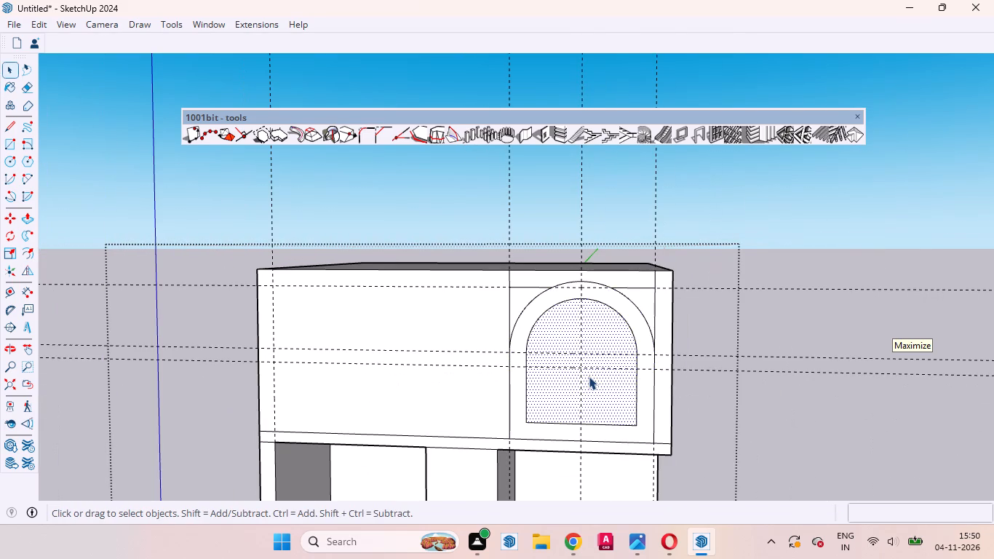
right_click(589, 376)
click(653, 58)
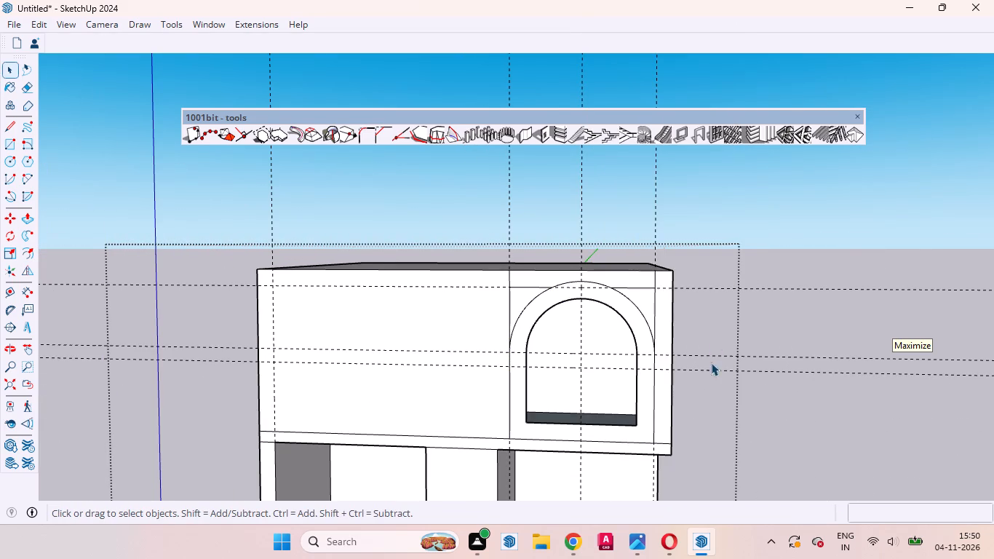
middle_drag(707, 365, 683, 202)
scroll(613, 168, up, 1)
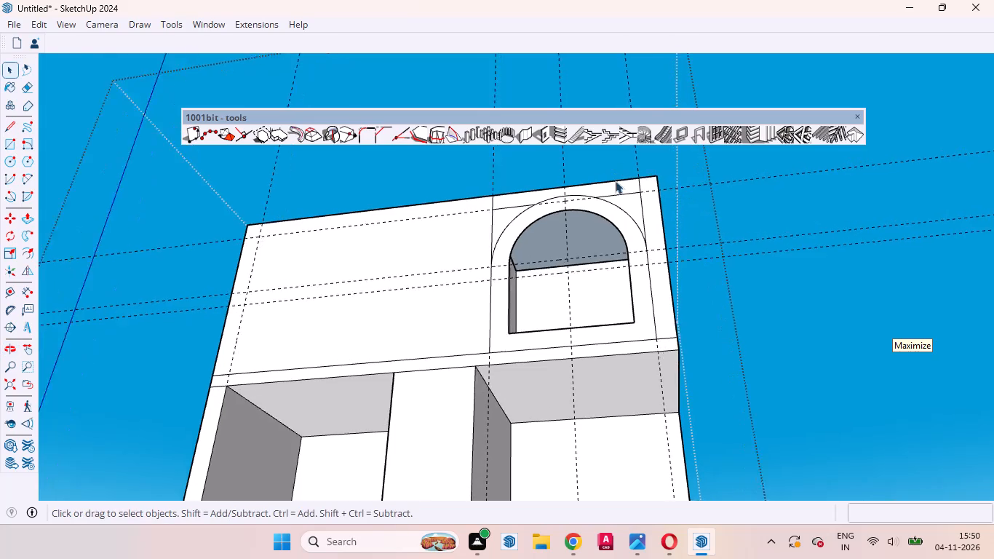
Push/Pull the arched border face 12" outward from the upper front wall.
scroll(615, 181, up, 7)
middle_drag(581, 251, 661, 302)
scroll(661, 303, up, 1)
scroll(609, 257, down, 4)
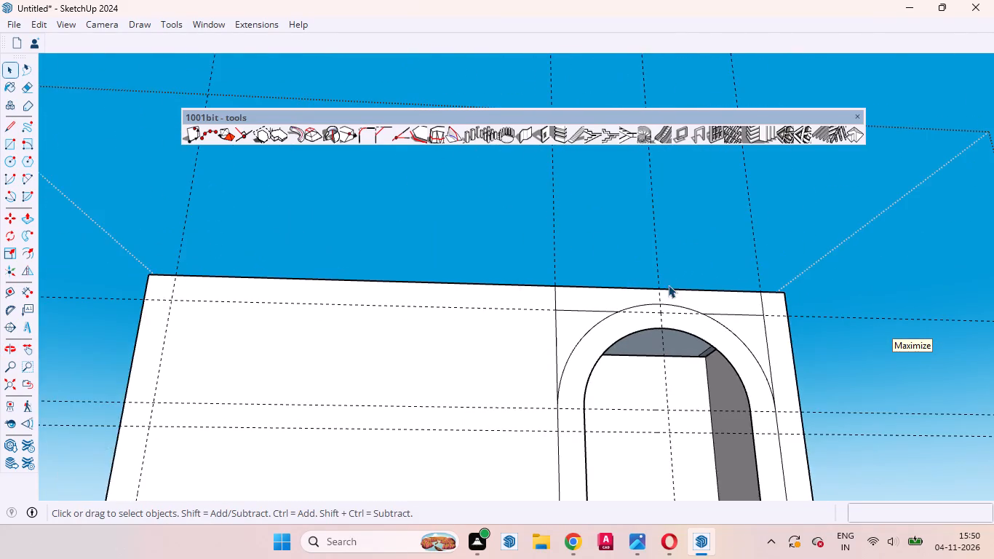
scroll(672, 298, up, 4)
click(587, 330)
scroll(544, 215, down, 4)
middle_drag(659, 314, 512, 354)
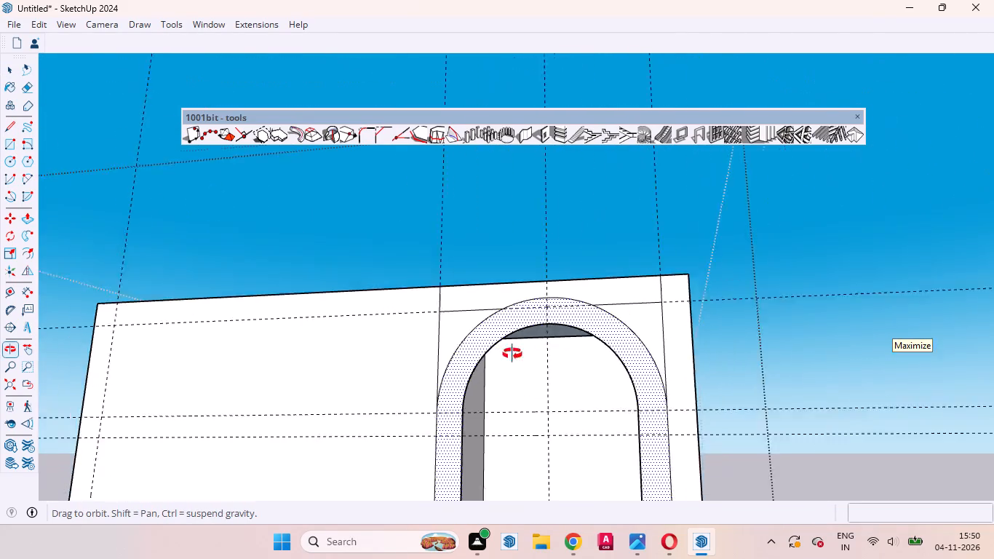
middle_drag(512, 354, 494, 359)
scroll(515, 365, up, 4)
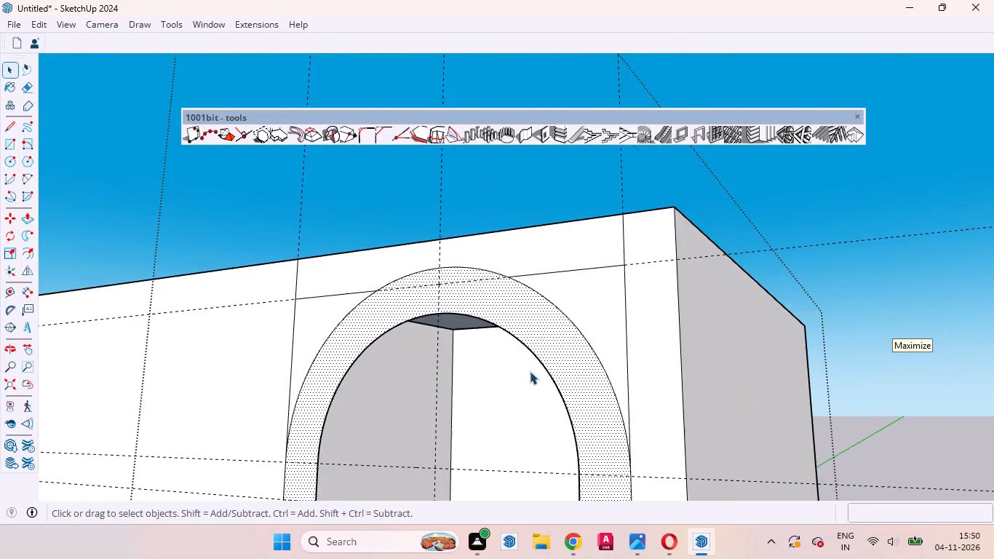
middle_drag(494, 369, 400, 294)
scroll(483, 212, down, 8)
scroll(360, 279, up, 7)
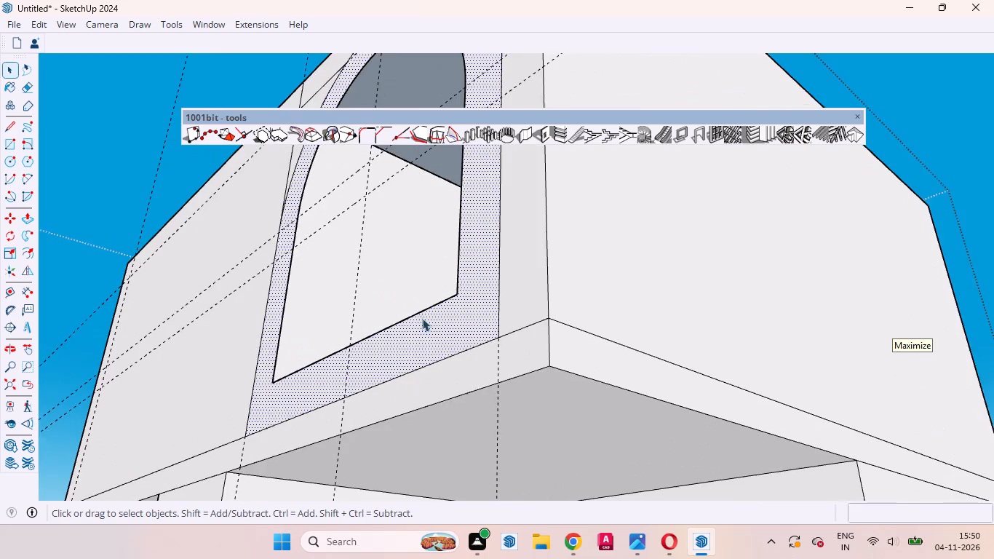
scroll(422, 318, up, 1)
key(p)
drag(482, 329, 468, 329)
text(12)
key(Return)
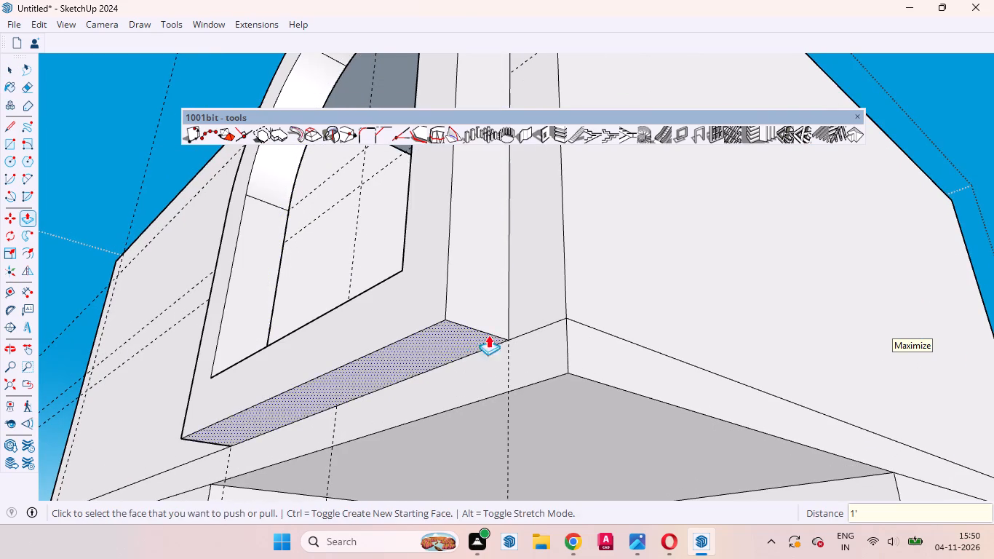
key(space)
Examine the projecting arched border and the whole front facade from several angles.
scroll(757, 339, down, 10)
middle_drag(721, 310, 880, 411)
scroll(833, 302, down, 2)
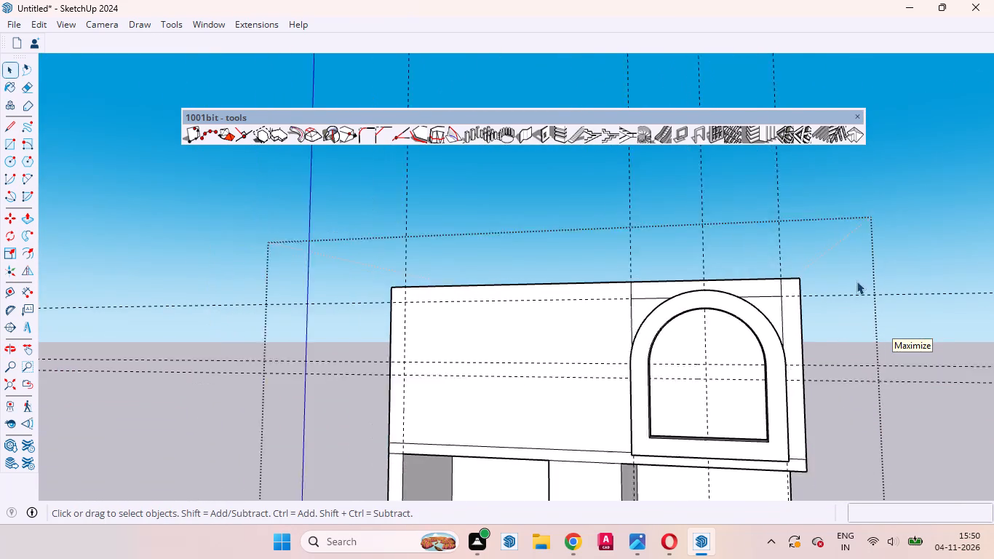
scroll(856, 281, down, 2)
scroll(815, 354, up, 5)
middle_drag(787, 375, 904, 389)
scroll(780, 257, down, 9)
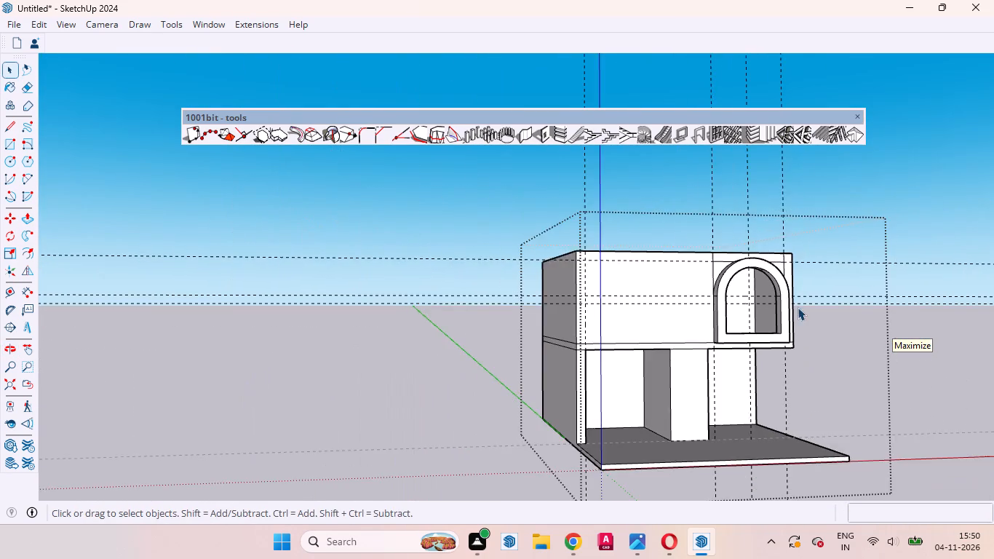
middle_drag(795, 321, 695, 356)
scroll(661, 285, down, 4)
scroll(741, 298, up, 2)
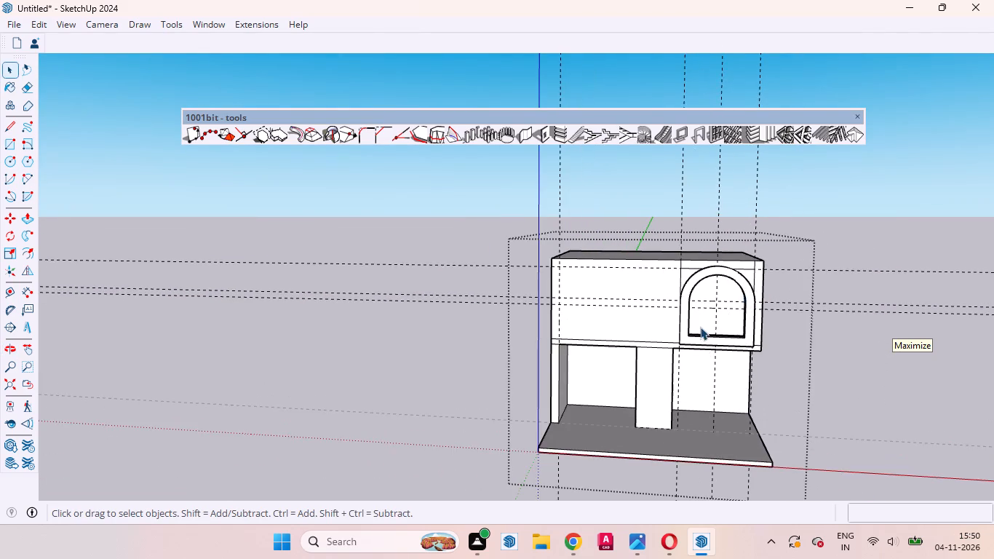
scroll(698, 327, down, 2)
Undo the border projection and the arch construction, back to the plain rectangular panel on the upper front wall.
key(ctrl+z)
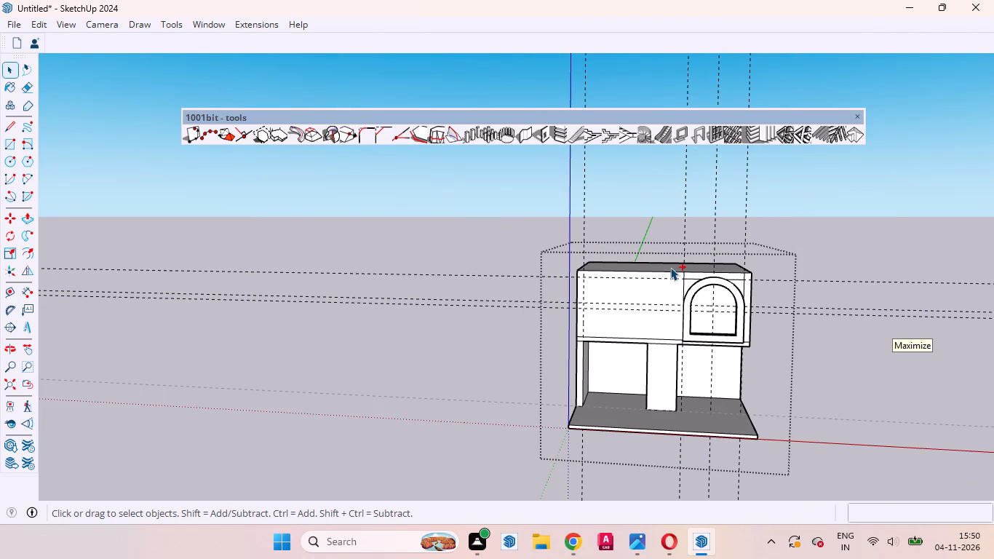
key(ctrl+z)
key(ctrl+z)
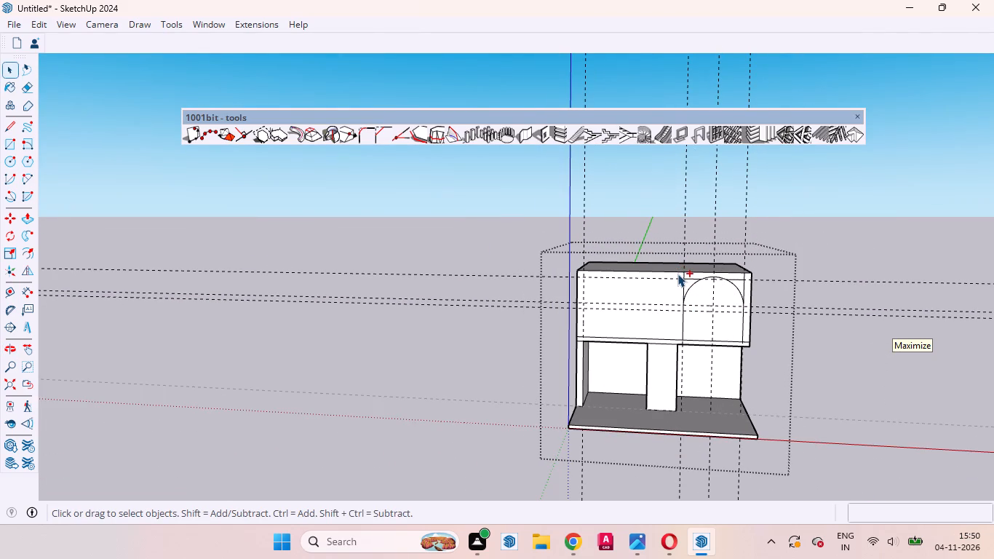
key(ctrl+z)
key(ctrl+z)
key(ctrl+z)
key(ctrl+z)
key(space)
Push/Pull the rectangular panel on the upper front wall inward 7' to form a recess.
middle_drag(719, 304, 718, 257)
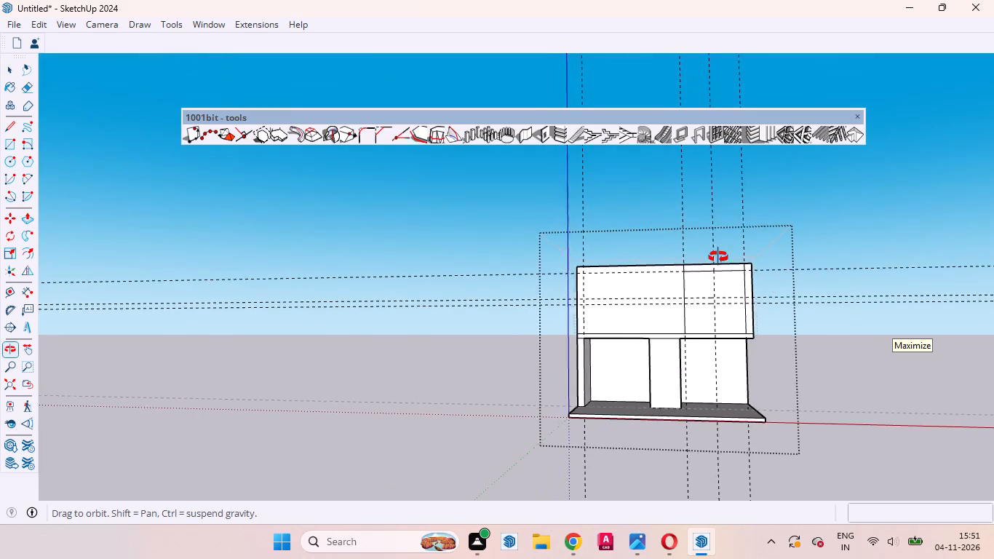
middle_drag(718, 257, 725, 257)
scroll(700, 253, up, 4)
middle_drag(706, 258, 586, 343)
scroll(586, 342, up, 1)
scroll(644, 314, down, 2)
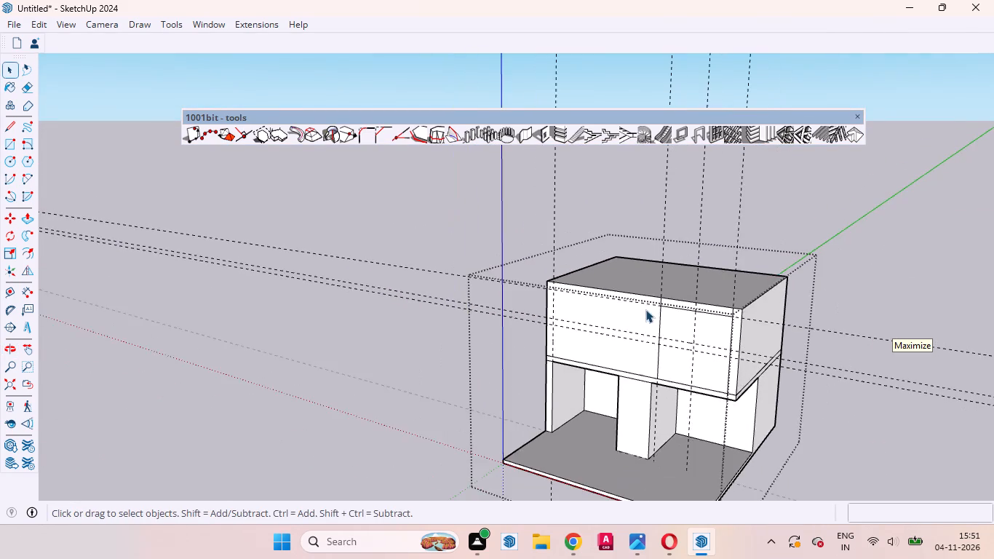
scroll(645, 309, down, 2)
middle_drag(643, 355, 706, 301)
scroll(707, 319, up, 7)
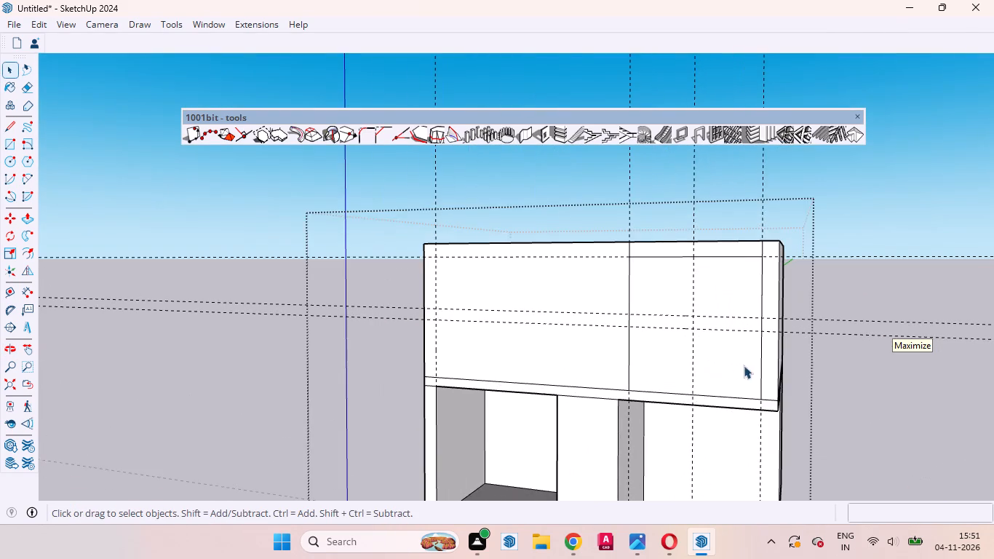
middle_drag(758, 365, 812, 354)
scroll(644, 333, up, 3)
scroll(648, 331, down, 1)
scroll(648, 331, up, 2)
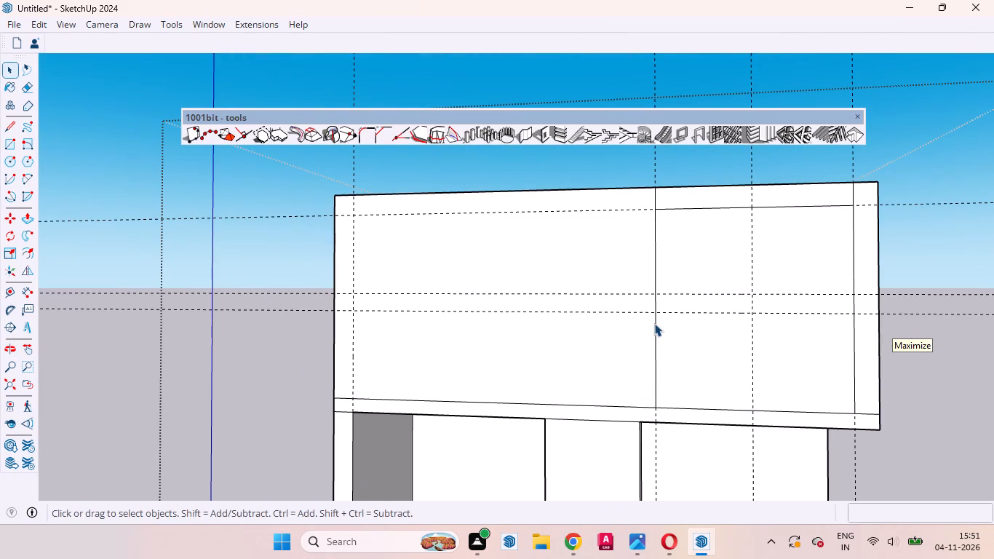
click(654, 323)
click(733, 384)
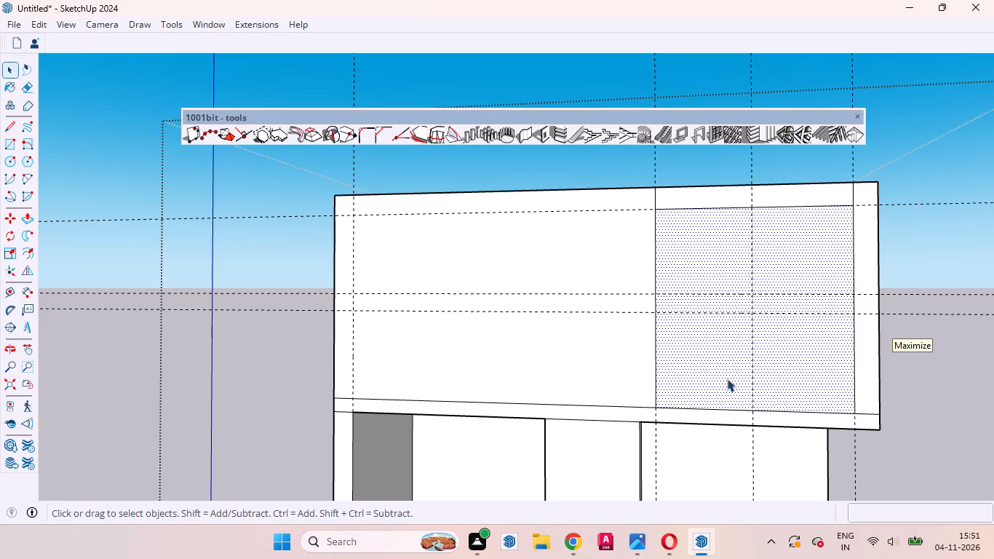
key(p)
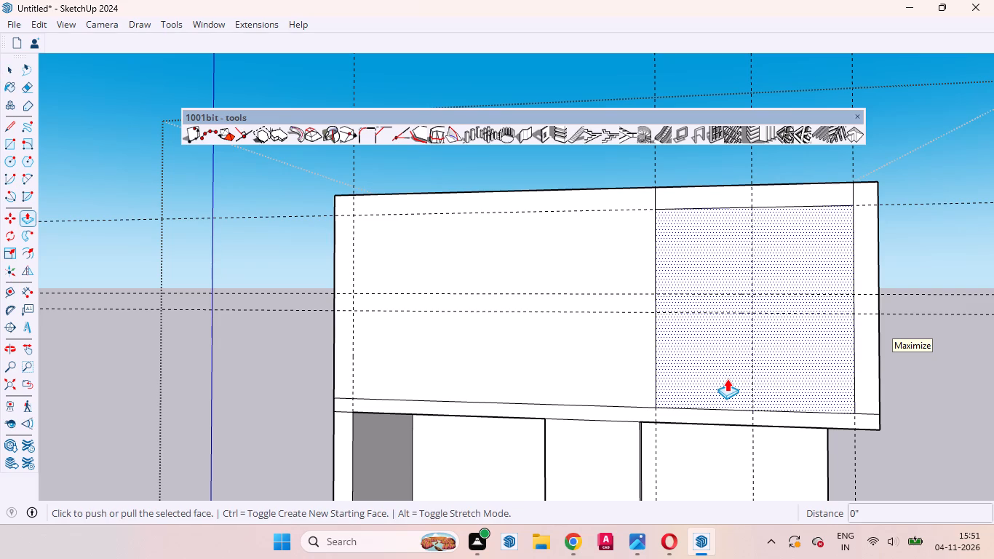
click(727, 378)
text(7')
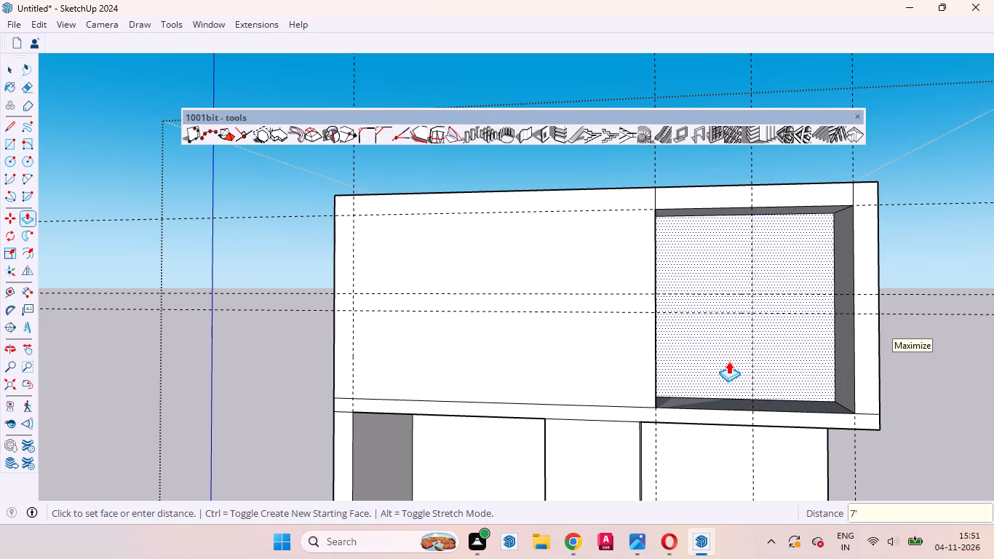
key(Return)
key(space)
Examine the upper recess in relation to the lower bays and the overall facade from several angles.
scroll(712, 393, down, 5)
middle_drag(722, 398, 672, 385)
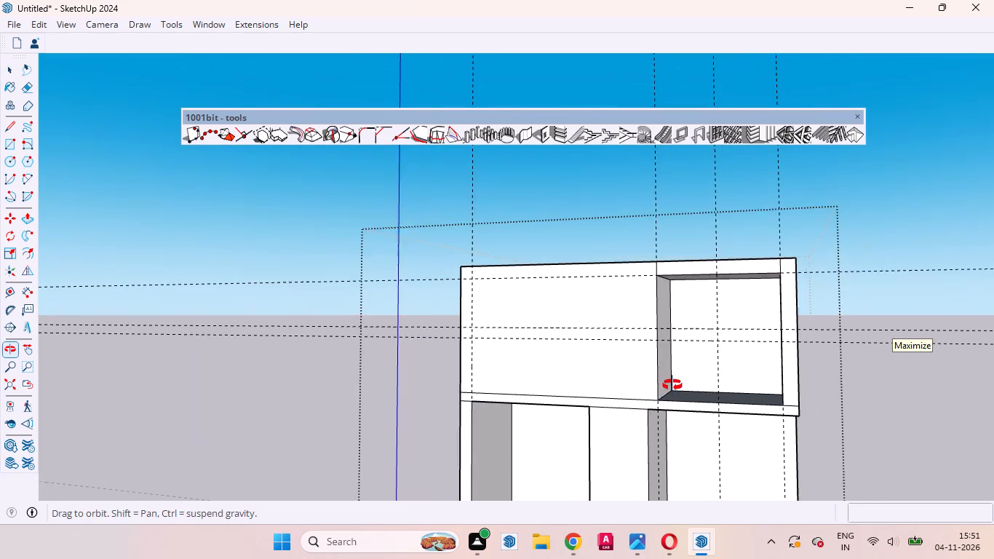
middle_drag(672, 385, 683, 389)
scroll(683, 389, up, 1)
scroll(678, 400, down, 3)
middle_drag(675, 410, 709, 432)
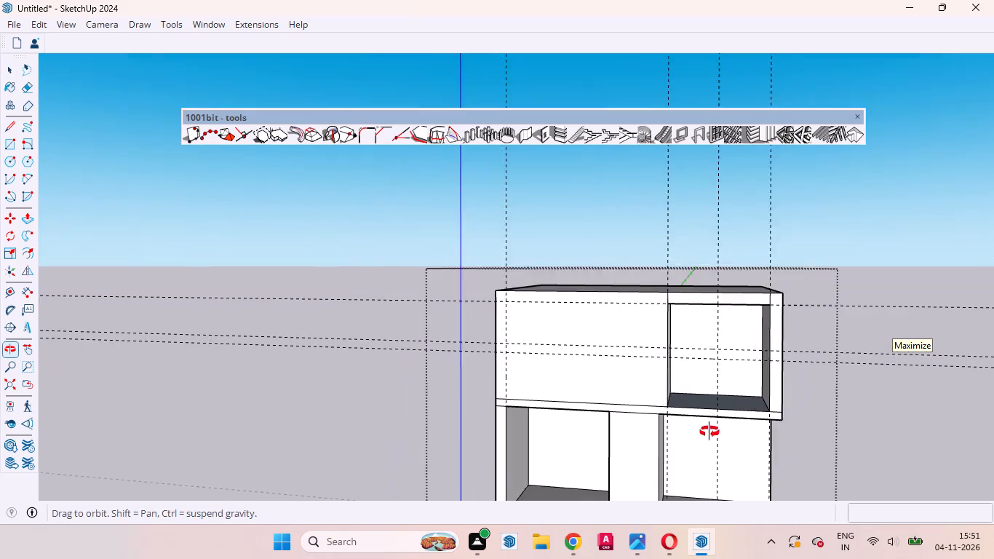
middle_drag(709, 432, 748, 445)
scroll(748, 445, up, 1)
scroll(712, 401, down, 3)
middle_drag(684, 395, 634, 332)
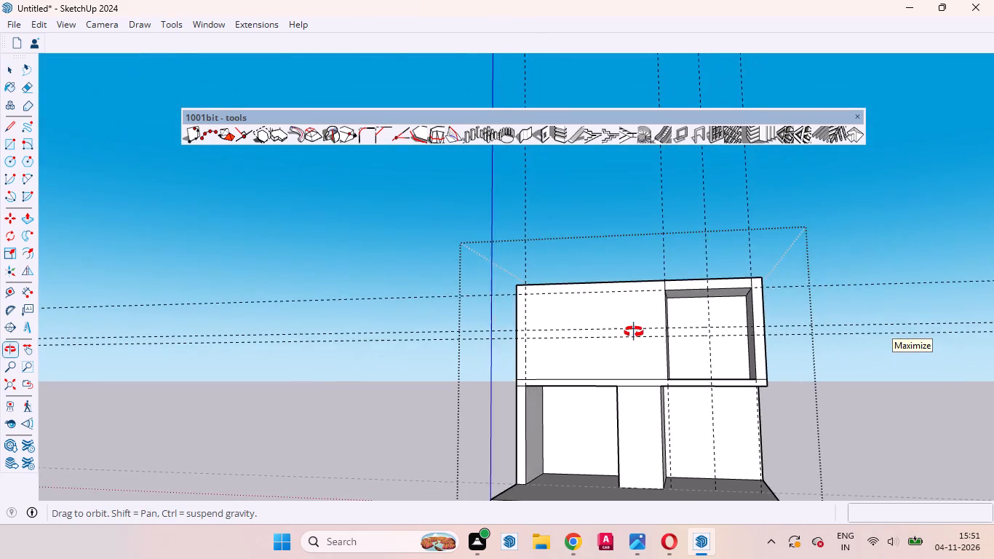
middle_drag(634, 332, 640, 362)
scroll(640, 362, up, 1)
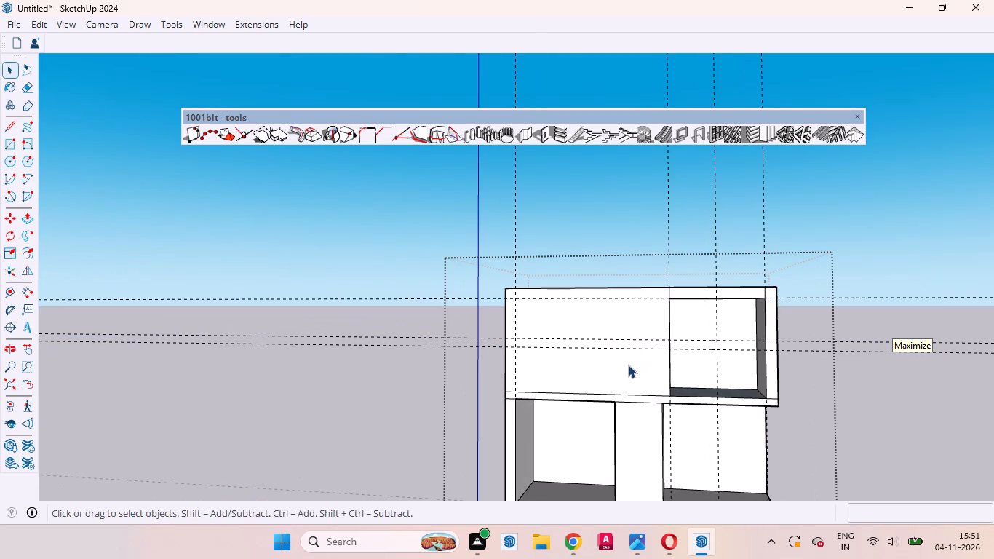
scroll(627, 363, down, 3)
middle_drag(690, 376, 702, 373)
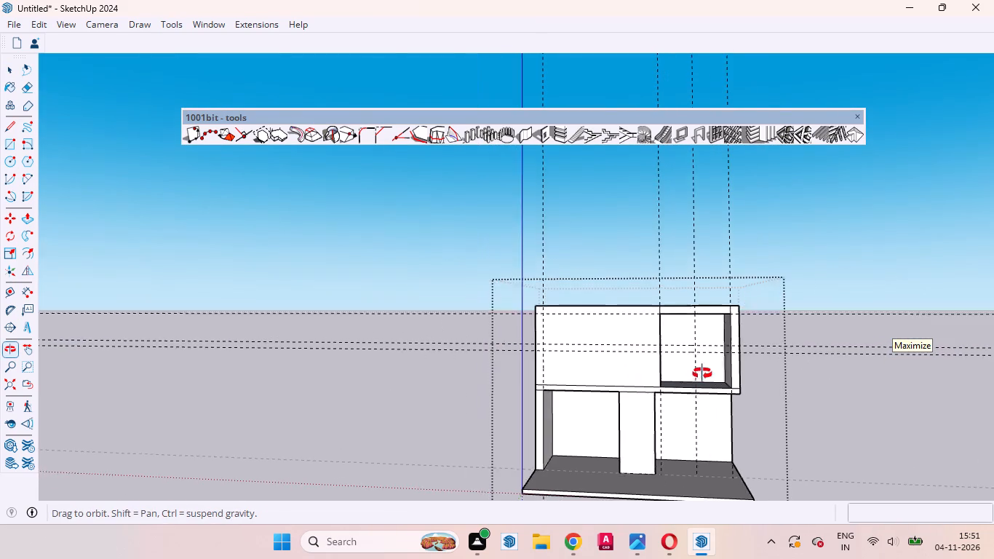
middle_drag(702, 373, 634, 329)
scroll(641, 338, up, 8)
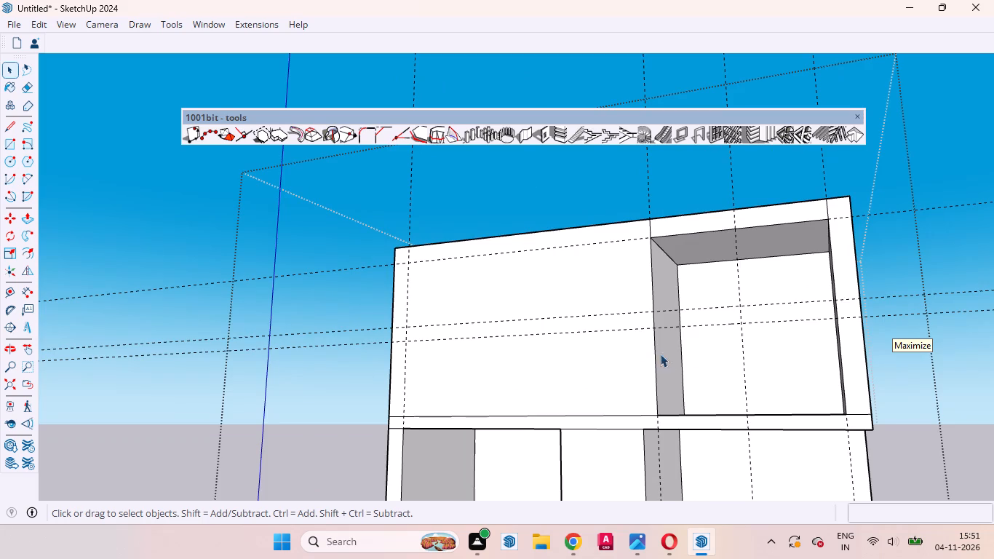
scroll(656, 354, down, 5)
middle_drag(731, 368, 780, 373)
scroll(780, 374, up, 1)
scroll(755, 385, down, 5)
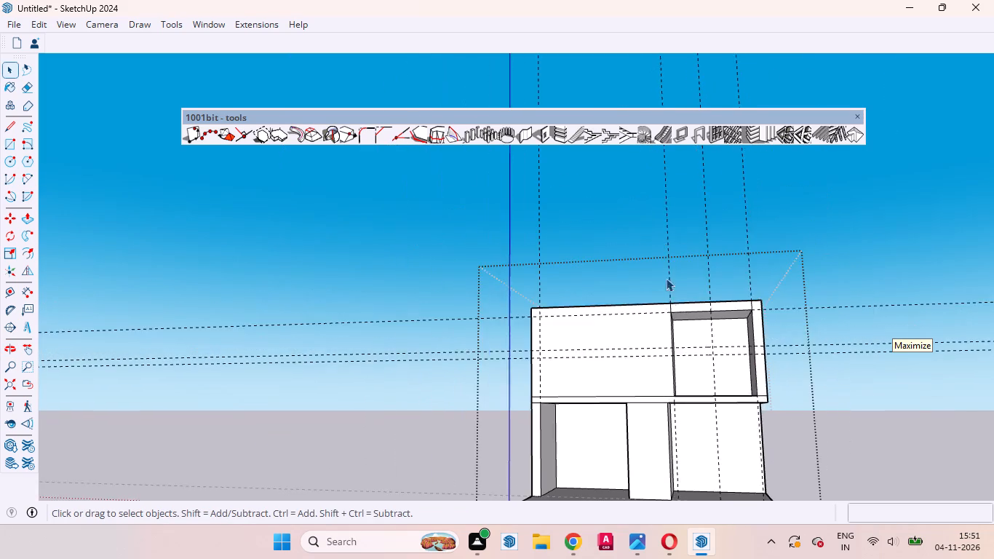
scroll(666, 278, down, 11)
middle_drag(656, 304, 662, 302)
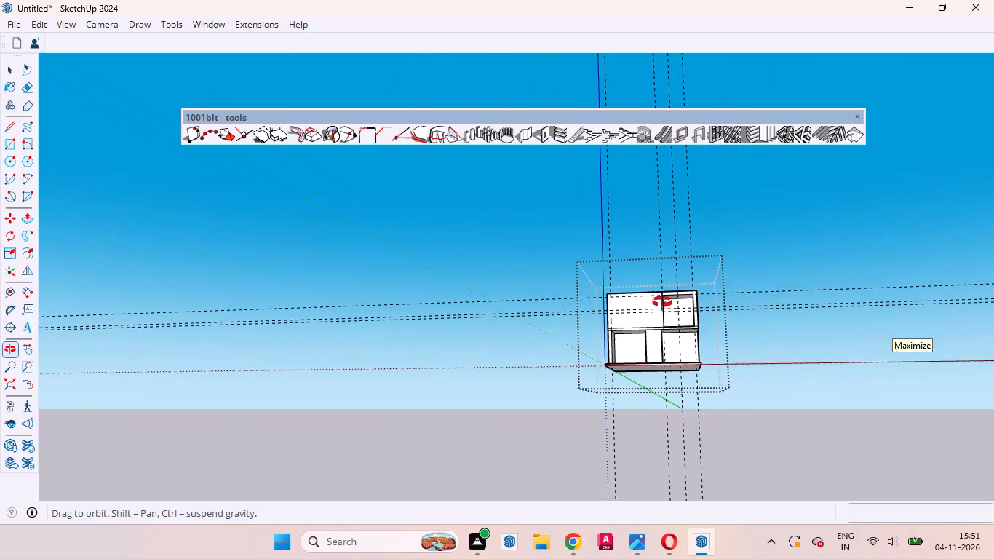
middle_drag(662, 302, 664, 271)
scroll(661, 290, up, 11)
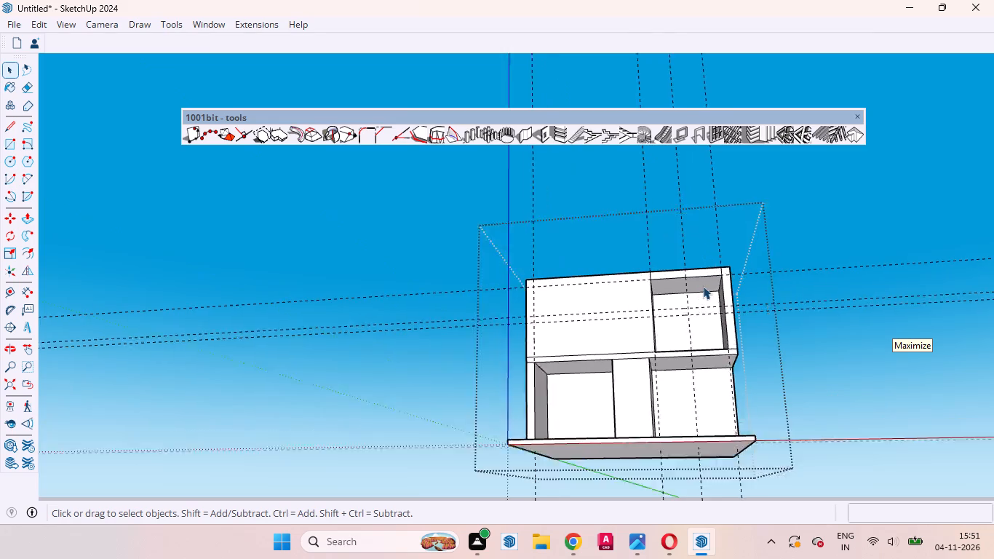
scroll(703, 286, up, 5)
middle_drag(715, 305, 674, 320)
scroll(674, 320, up, 1)
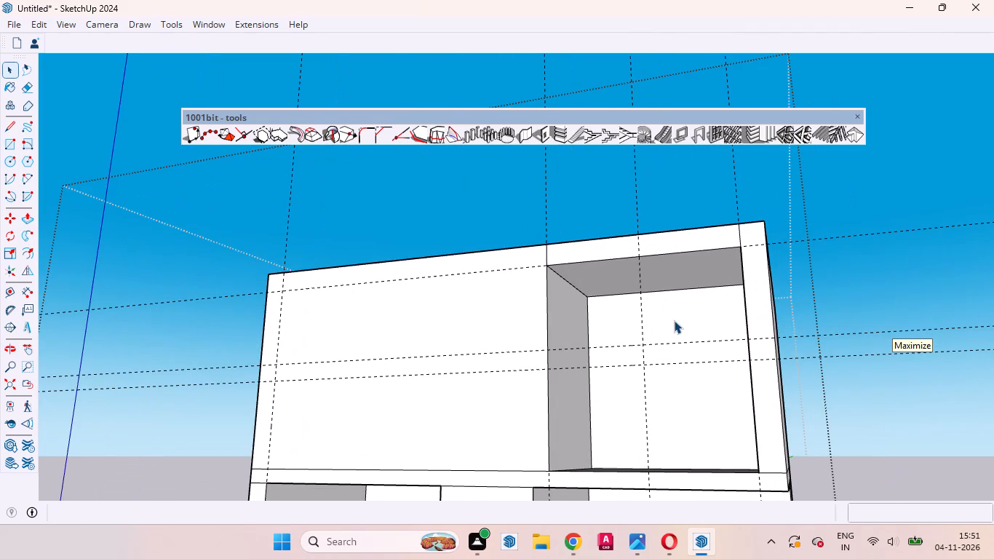
scroll(674, 328, down, 11)
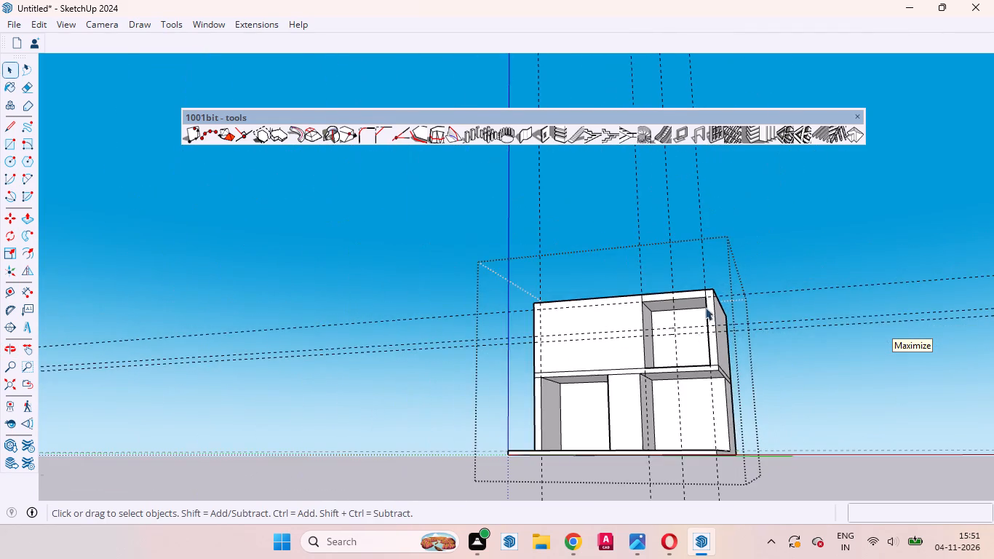
middle_drag(672, 340, 805, 480)
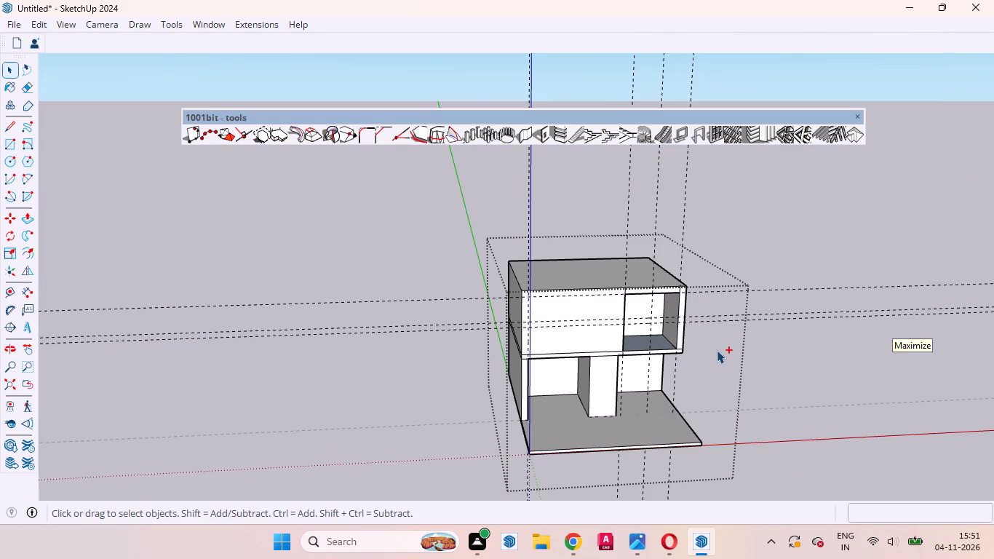
Undo the 7' upper recess and the lowest of the horizontal guide lines across the upper storey.
key(ctrl+z)
key(ctrl+z)
Erase the top and two side edges of the rectangular panel on the upper front wall.
scroll(812, 324, up, 3)
scroll(630, 286, up, 3)
click(630, 286)
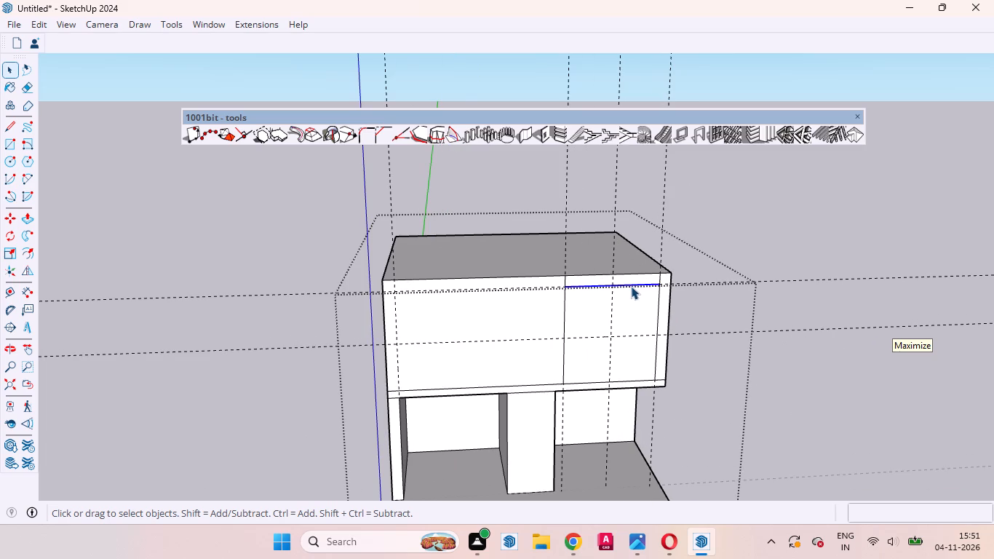
key(Delete)
click(659, 313)
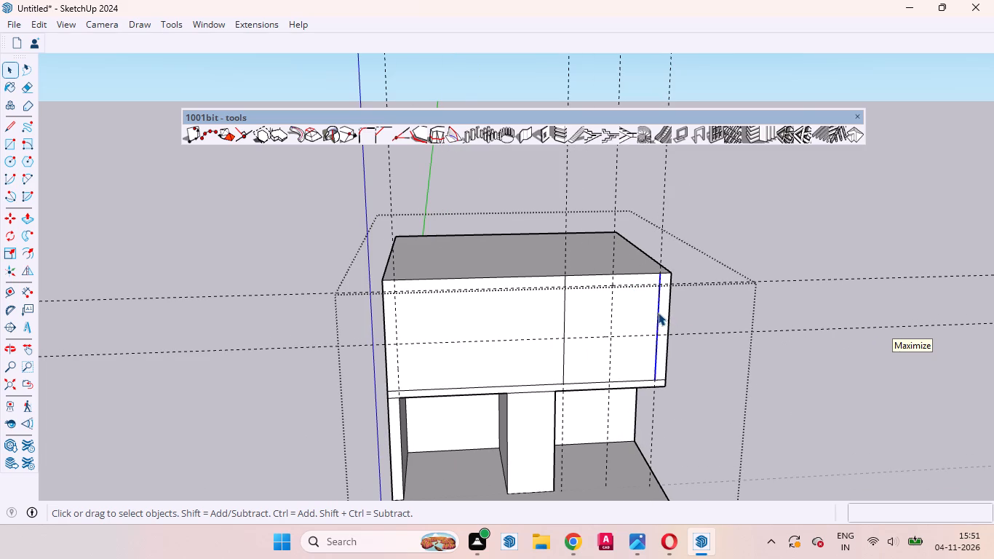
right_click(657, 312)
click(701, 77)
click(565, 304)
right_click(562, 304)
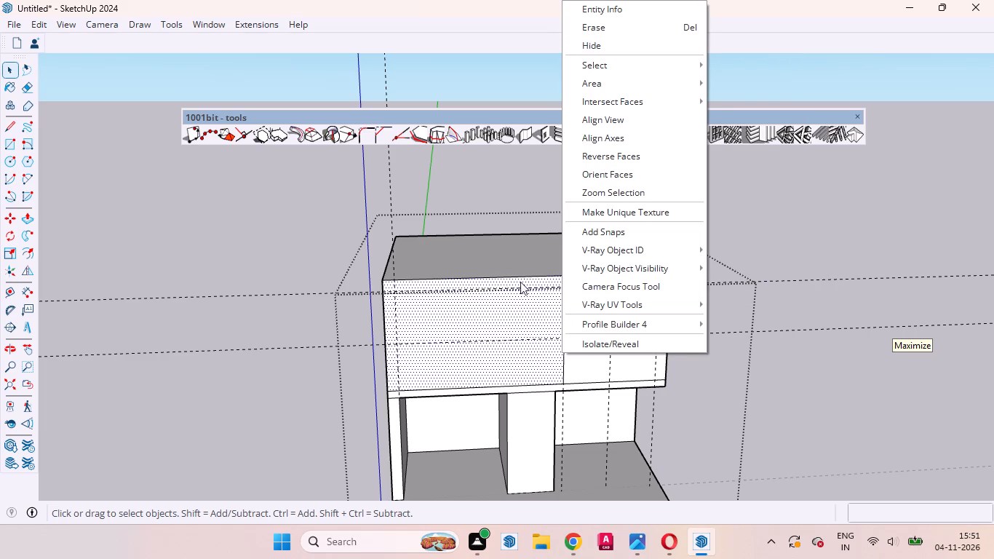
click(544, 320)
click(564, 306)
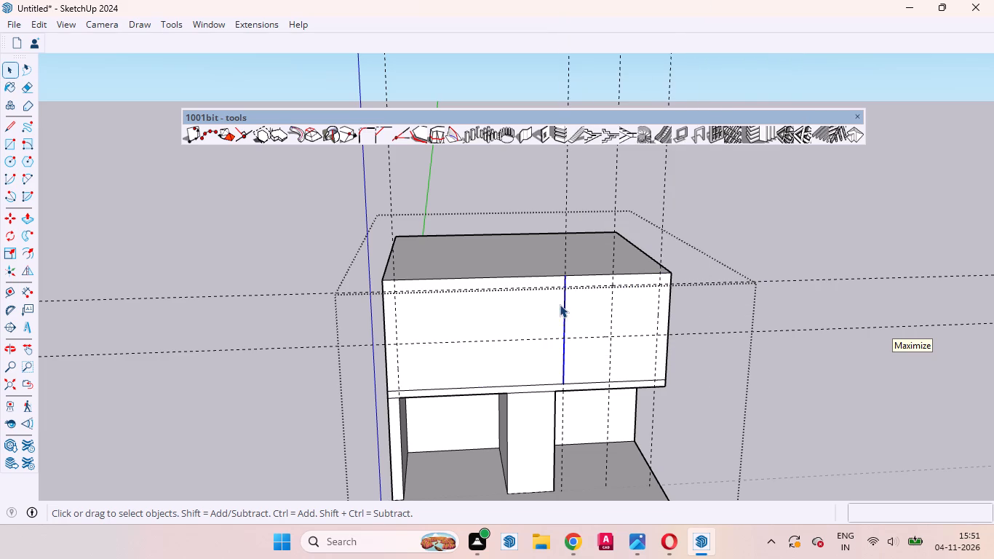
right_click(564, 306)
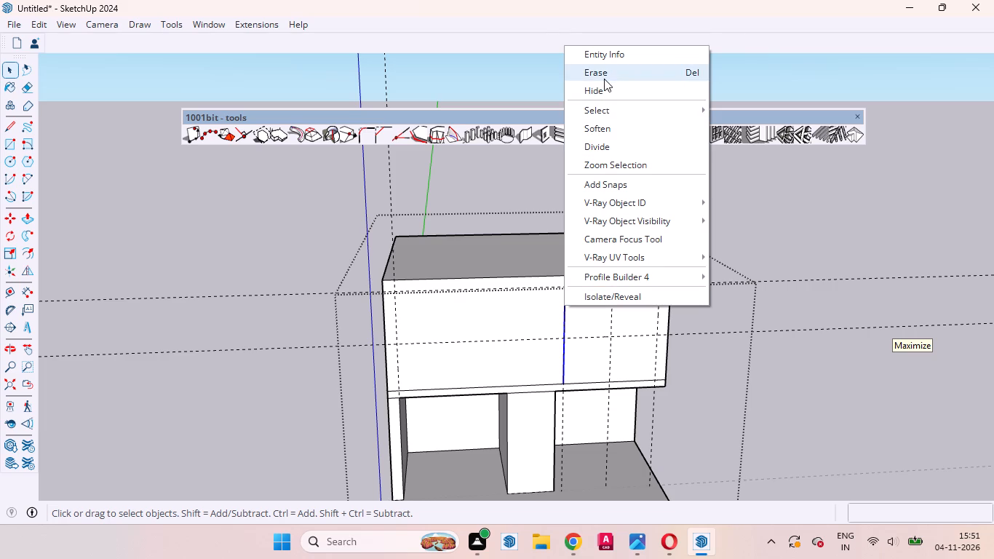
click(604, 79)
Push/Pull the roof face upward by 2' to raise the upper storey.
scroll(635, 320, down, 4)
middle_drag(616, 334, 564, 244)
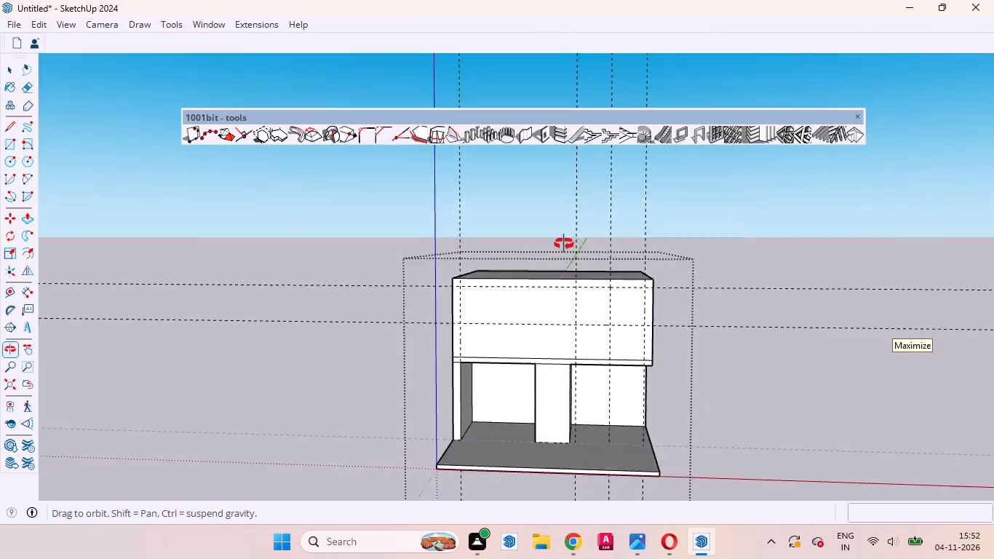
middle_drag(564, 244, 810, 455)
click(548, 282)
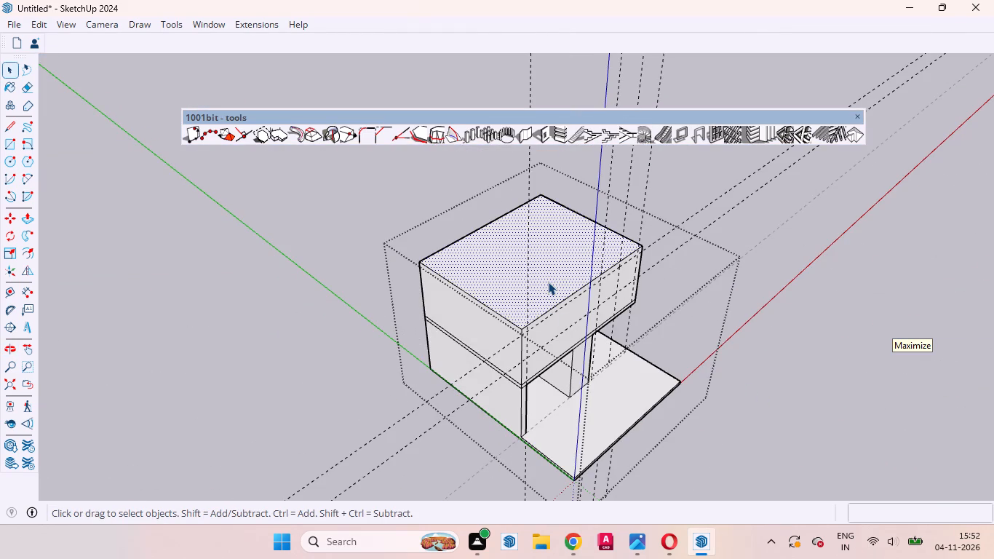
key(p)
click(548, 282)
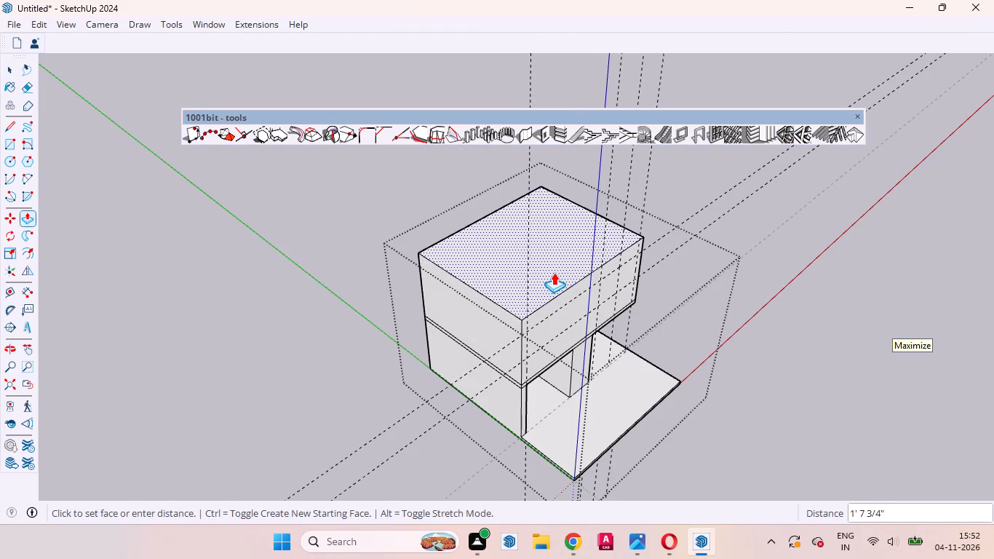
text(24)
key(Return)
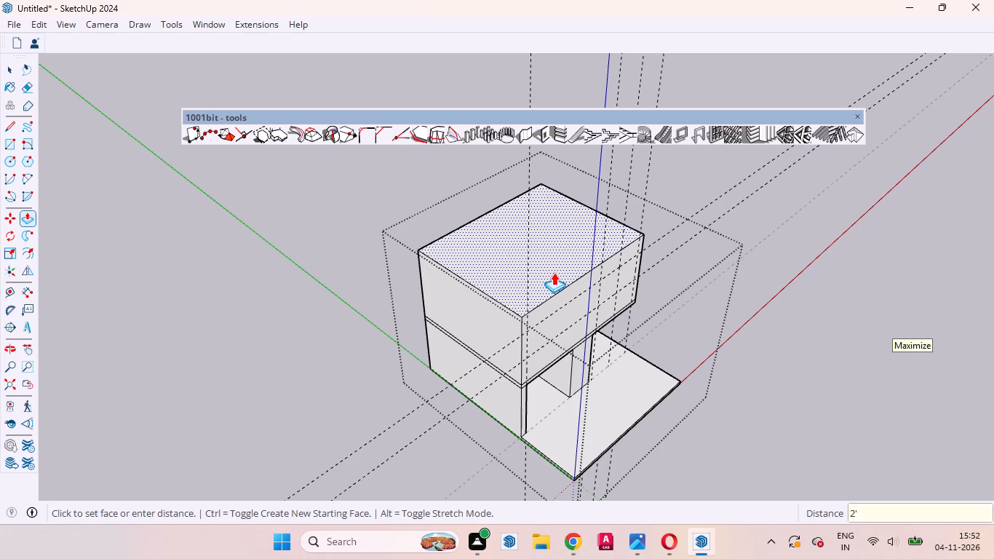
key(space)
Draw a rectangle about 8' 5" wide and 10' 6" tall on the upper front wall, between the outer right-bay guides and above the slab line.
scroll(554, 269, down, 5)
middle_drag(573, 342, 398, 165)
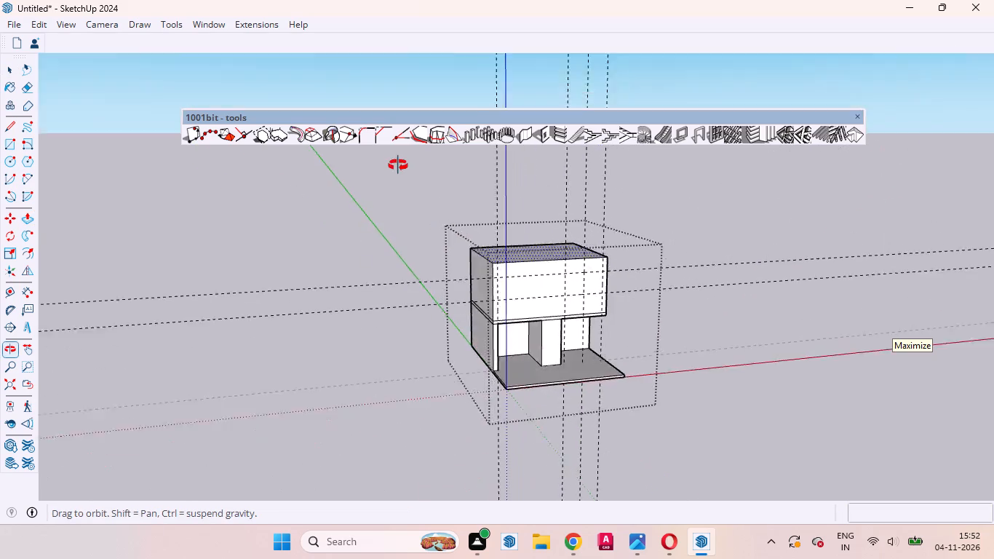
middle_drag(398, 165, 394, 159)
scroll(550, 210, up, 5)
middle_drag(579, 315, 530, 281)
click(553, 296)
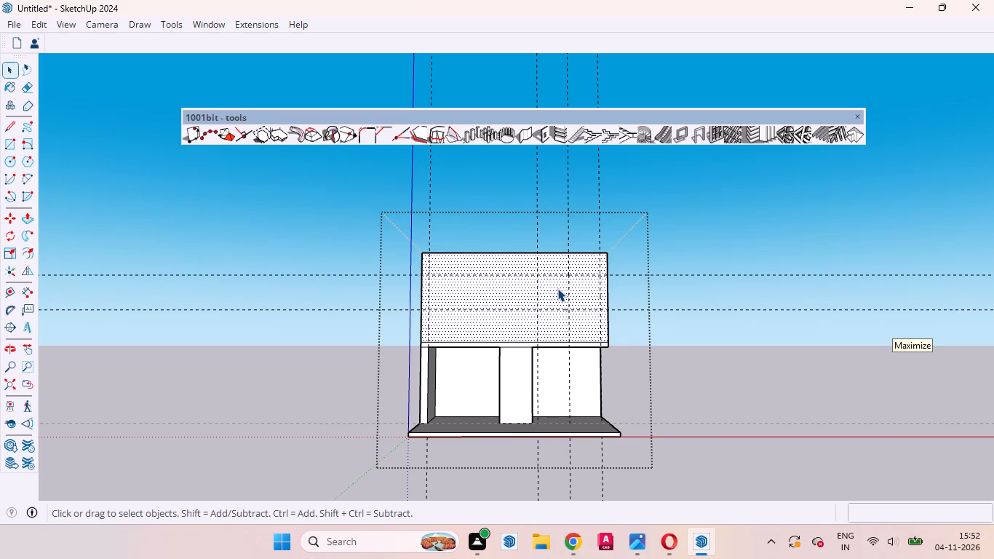
scroll(576, 301, up, 5)
middle_drag(578, 331, 578, 354)
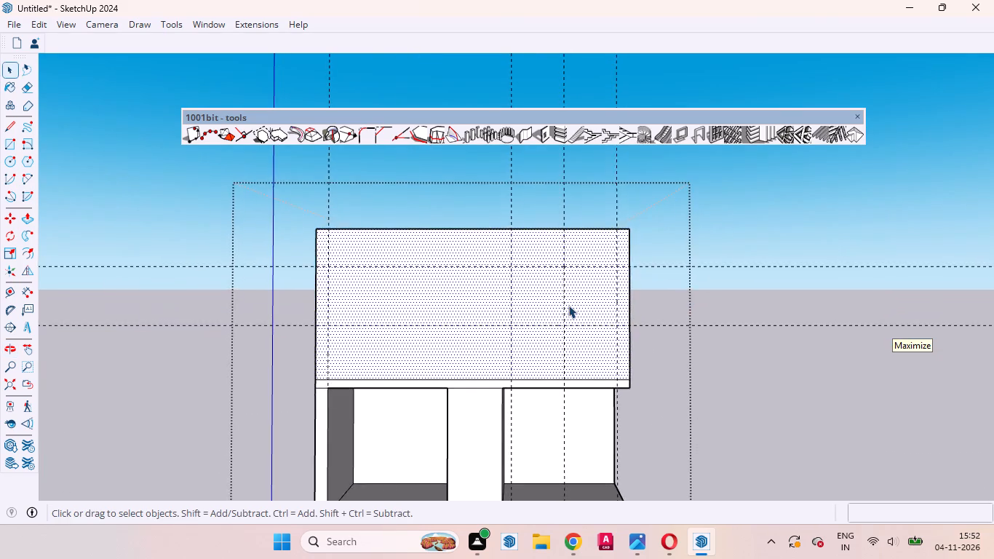
scroll(568, 304, up, 4)
click(546, 303)
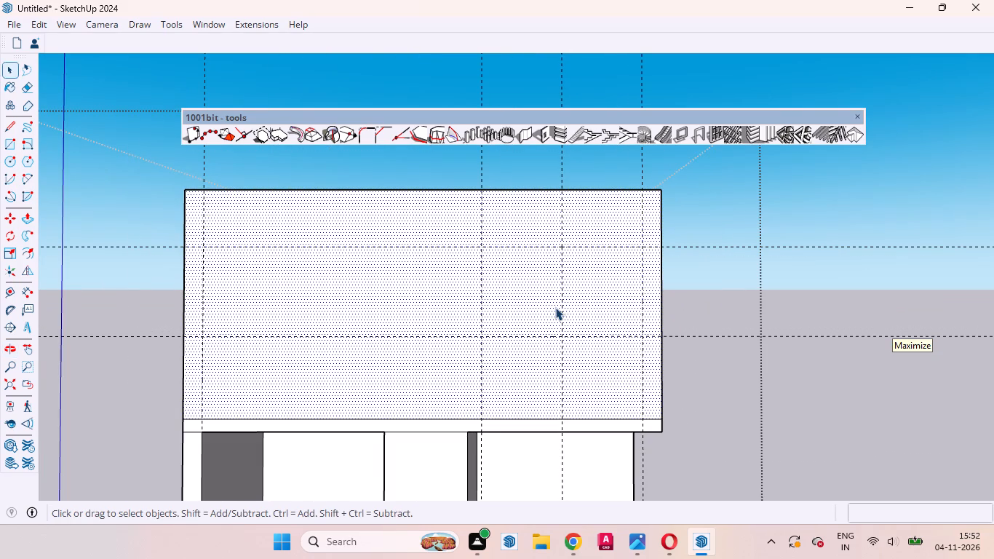
key(r)
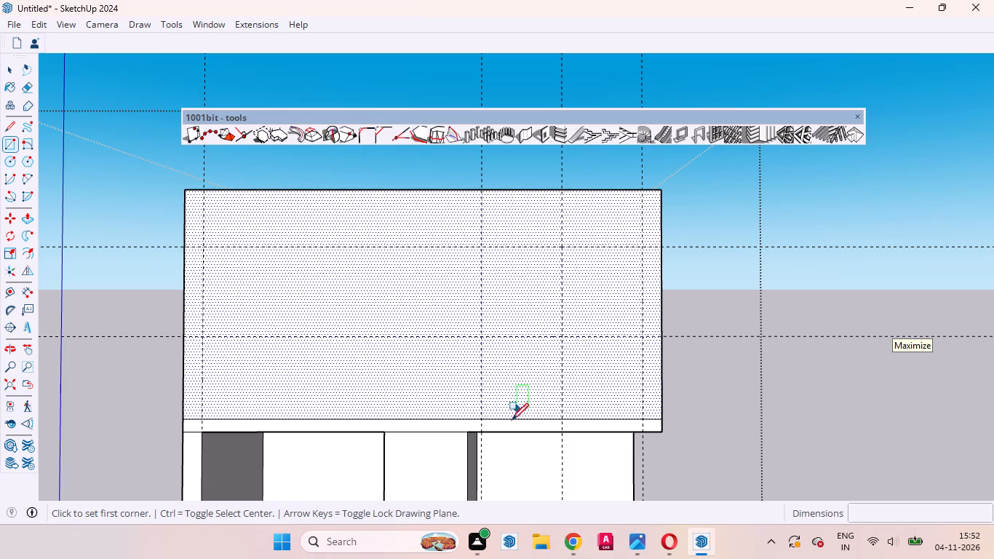
click(483, 417)
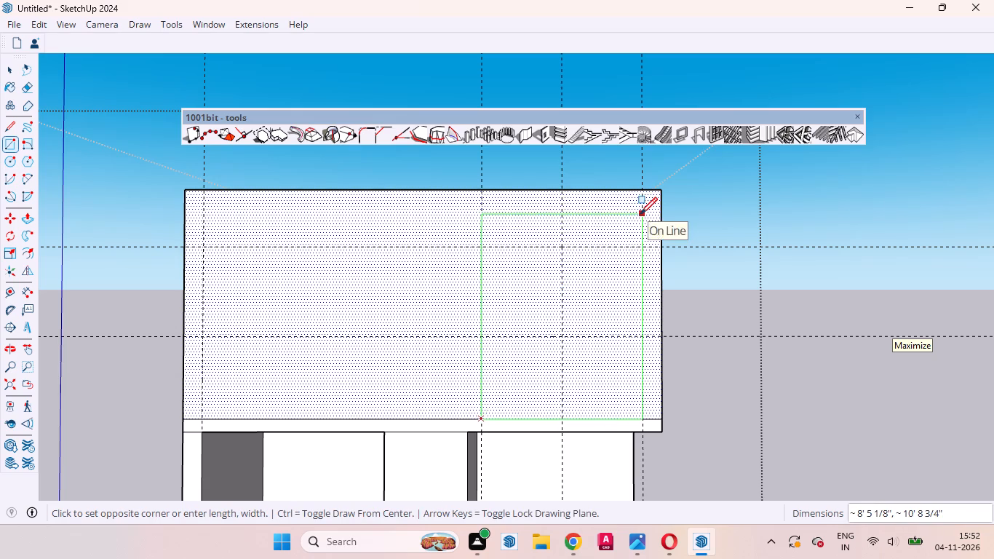
click(643, 217)
key(space)
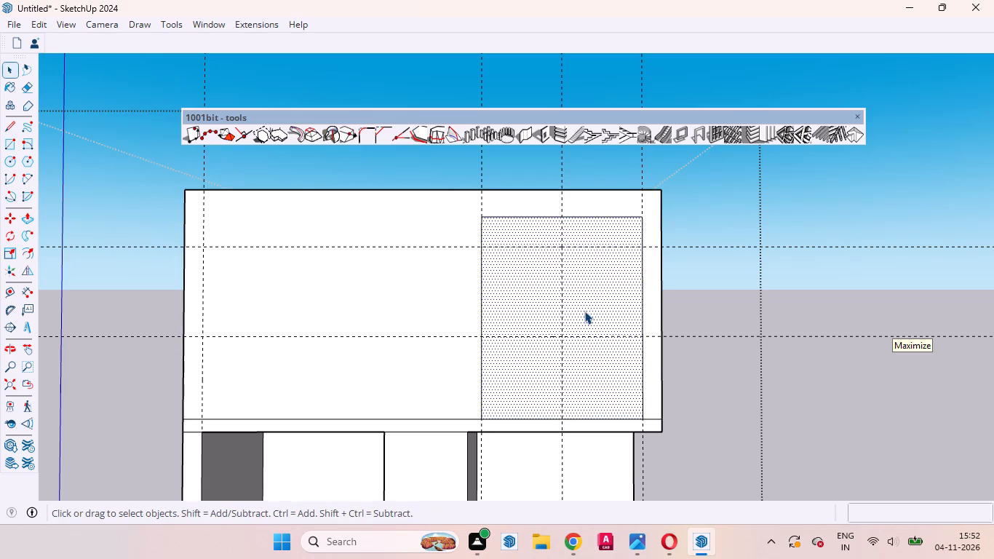
Push/Pull the new rectangle on the upper front wall inward 7' to form a recess.
key(p)
double_click(587, 310)
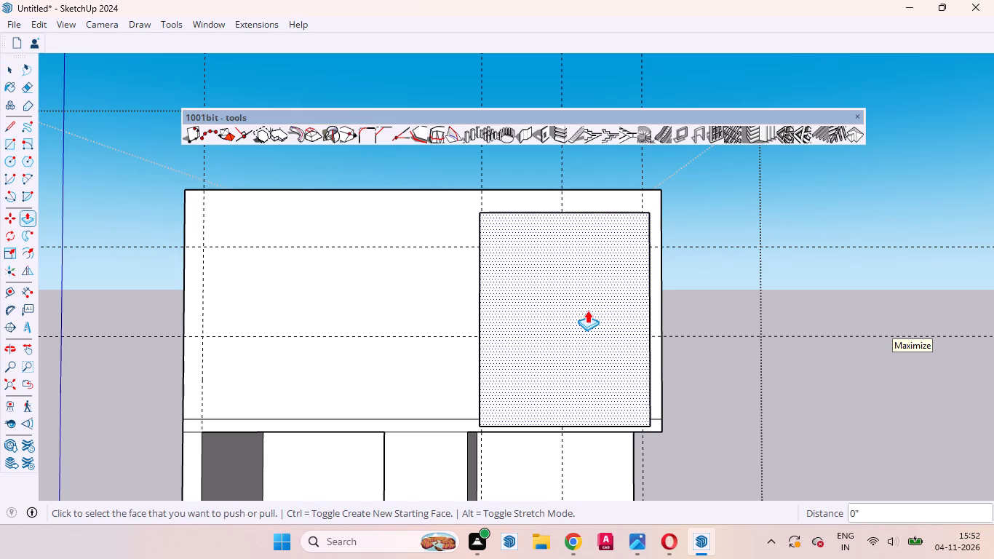
key(ctrl+z)
drag(589, 316, 589, 302)
text(7')
key(Return)
key(space)
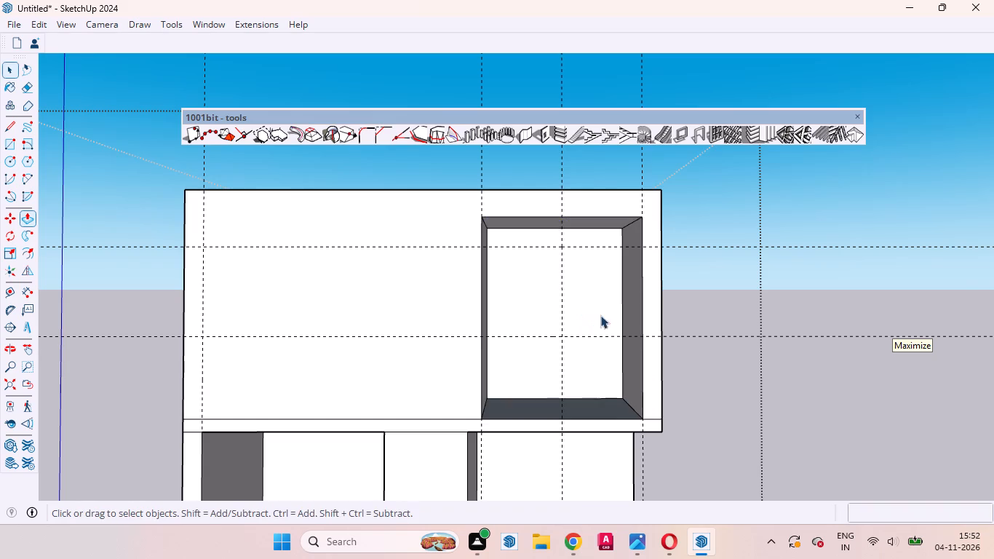
Push/Pull the right-hand side face of the upper recess 3" toward the opening.
scroll(582, 336, down, 4)
middle_drag(584, 377, 600, 415)
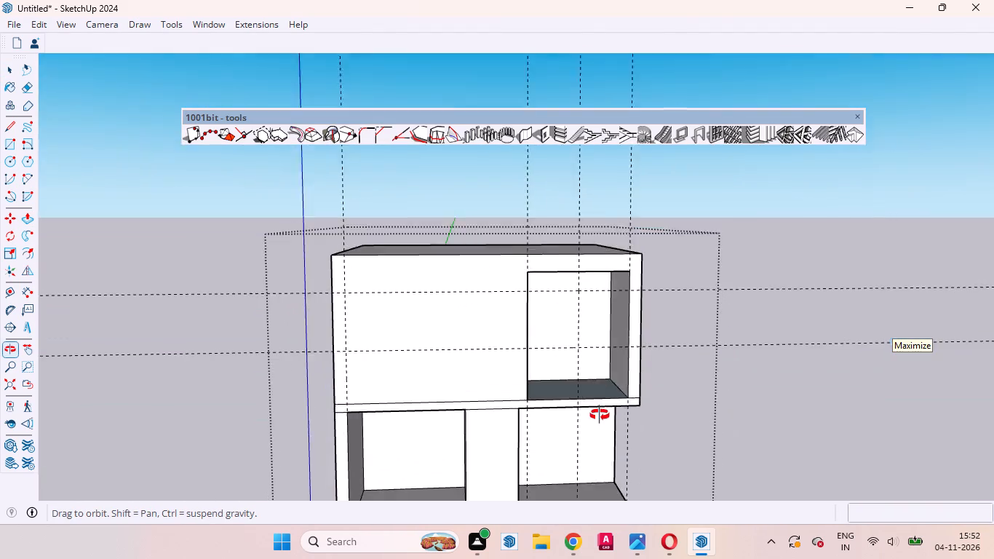
middle_drag(600, 415, 592, 417)
scroll(609, 377, up, 6)
middle_drag(605, 381, 637, 397)
scroll(645, 397, up, 3)
click(655, 388)
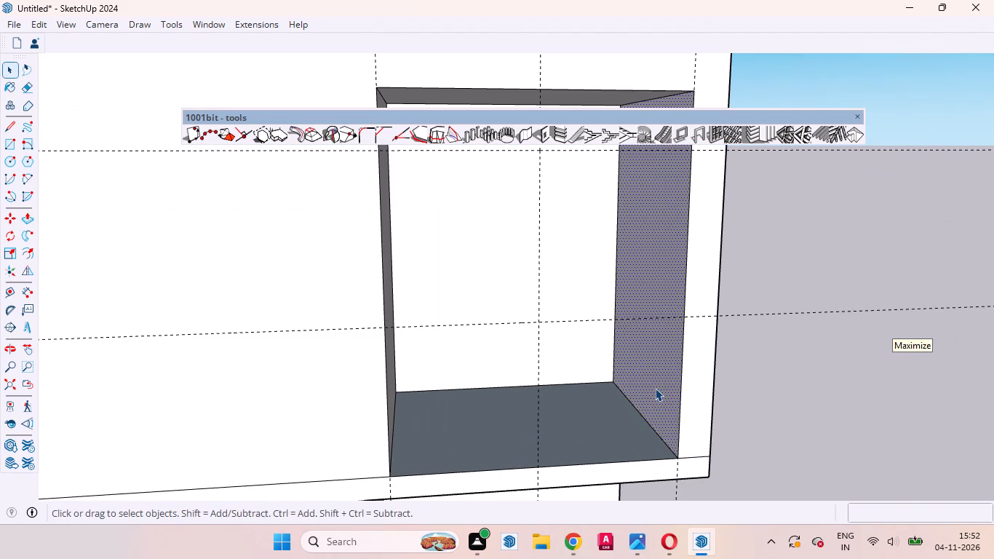
key(p)
drag(655, 387, 645, 386)
key(3)
key(Return)
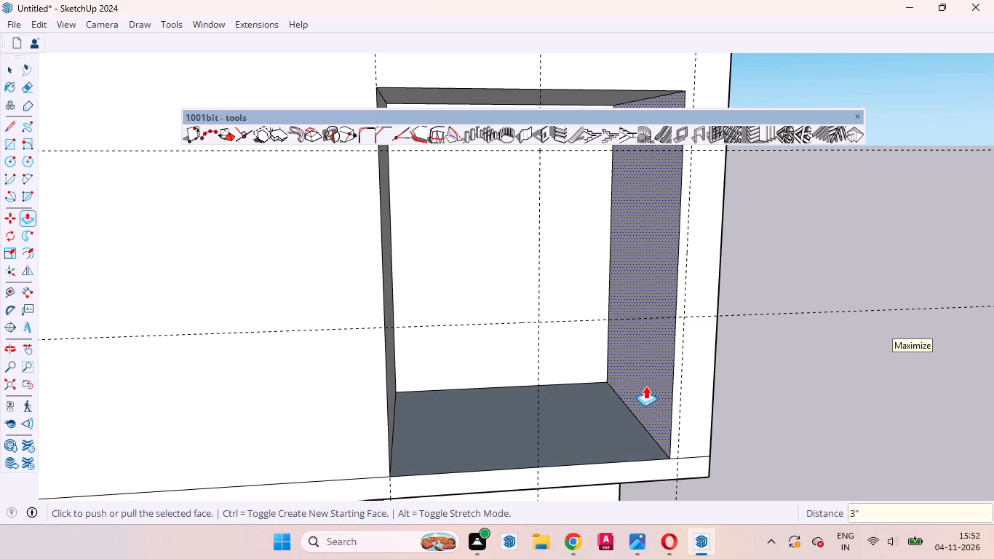
key(space)
Place a horizontal guide about 4' 4" below the top front edge of the upper recess.
scroll(648, 389, down, 5)
middle_drag(666, 400, 609, 348)
scroll(659, 417, down, 5)
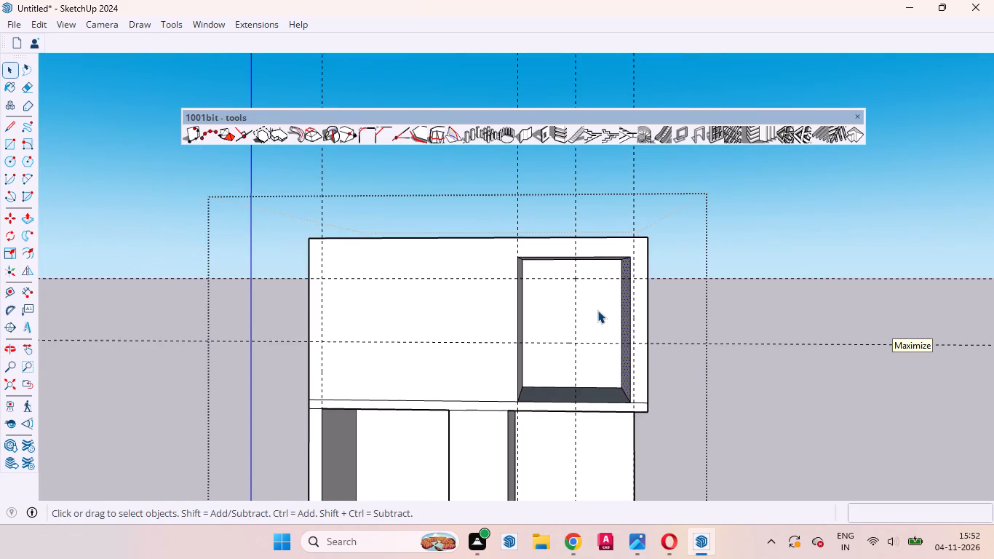
scroll(584, 305, up, 4)
scroll(565, 323, down, 3)
middle_drag(520, 352, 586, 351)
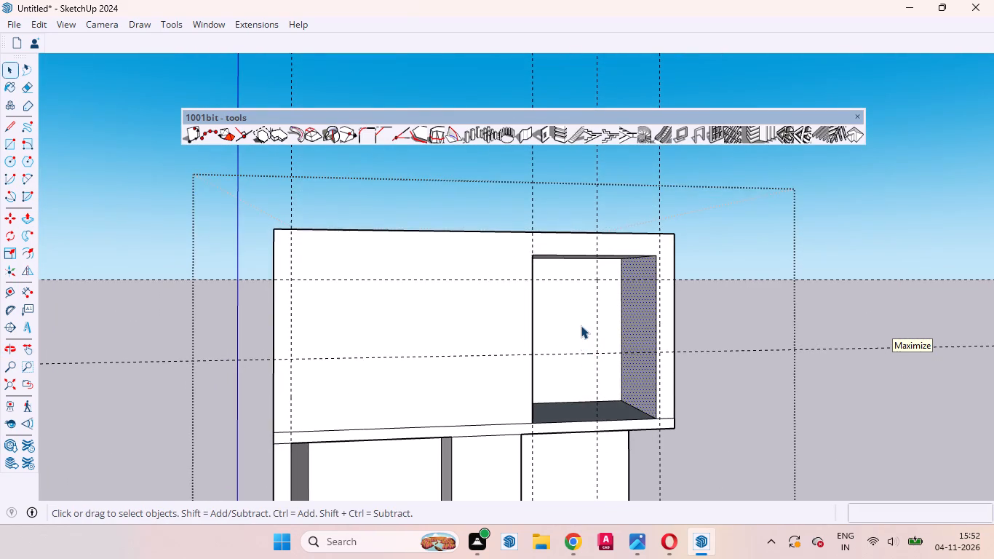
scroll(576, 321, up, 3)
middle_drag(572, 347, 559, 341)
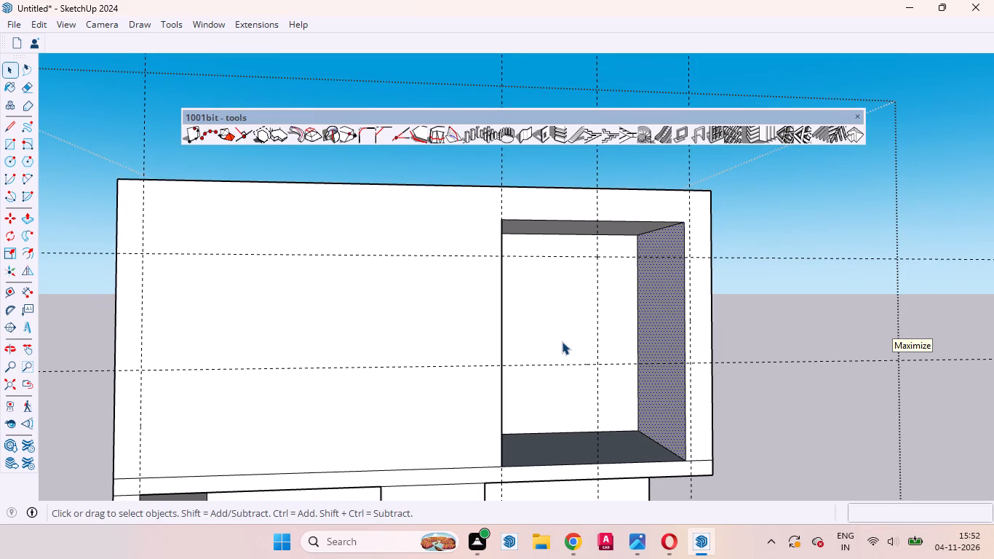
key(t)
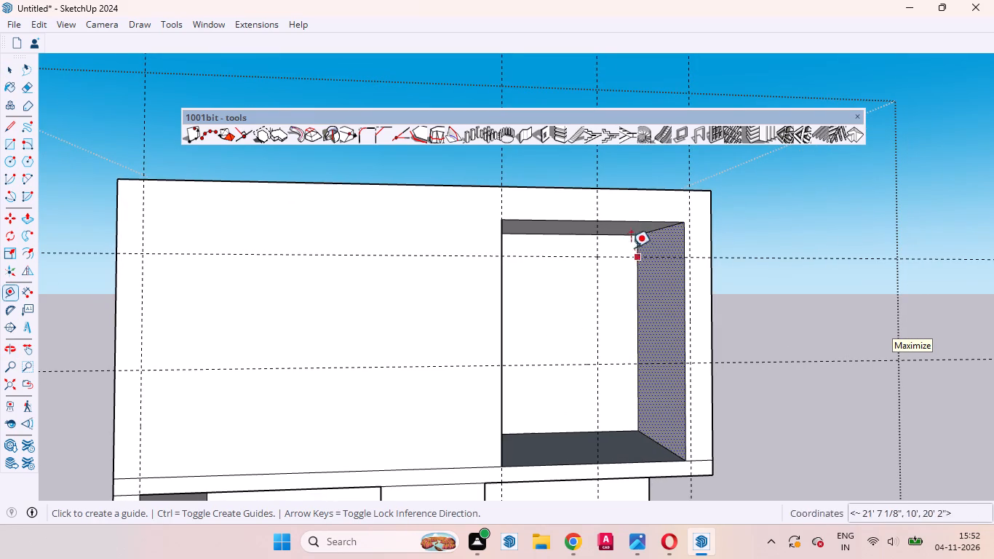
scroll(605, 213, up, 1)
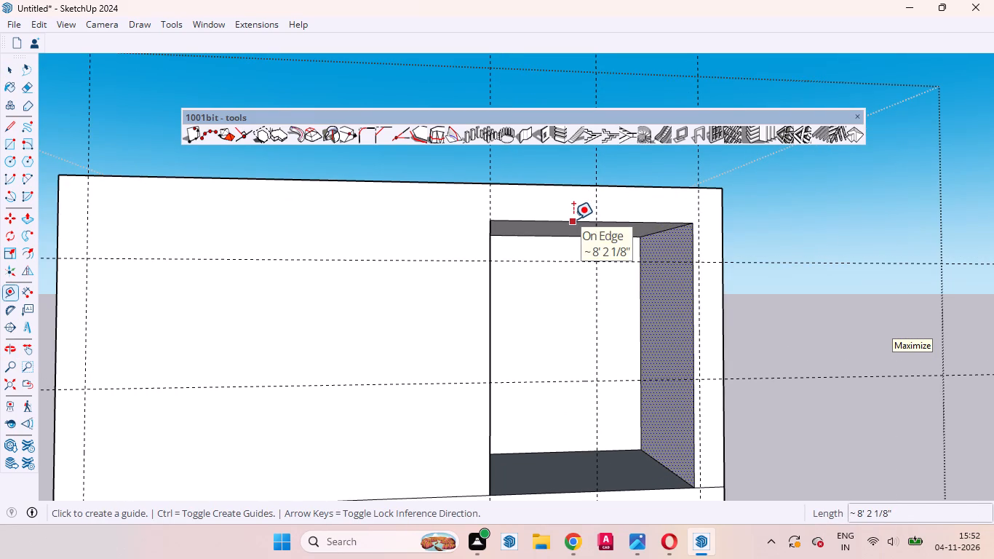
click(573, 219)
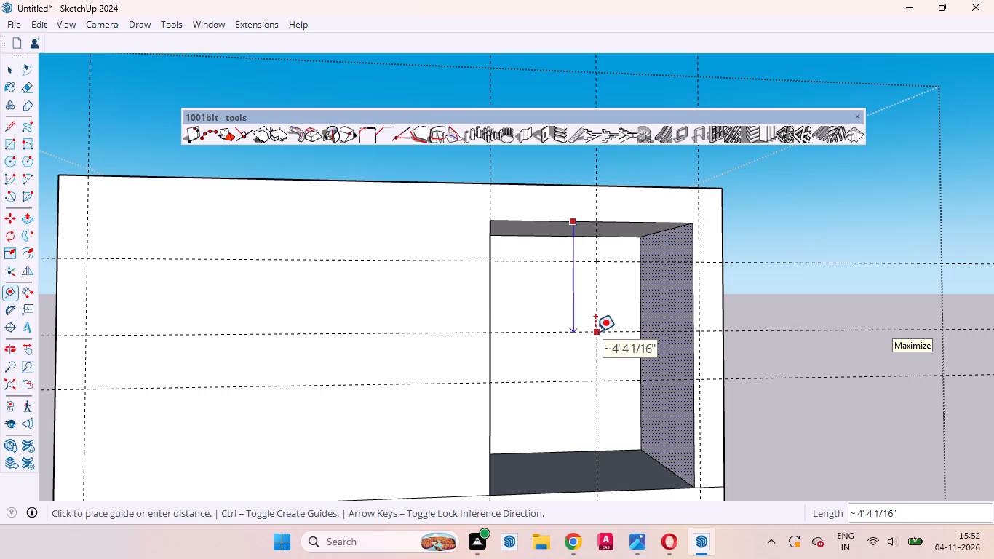
click(595, 332)
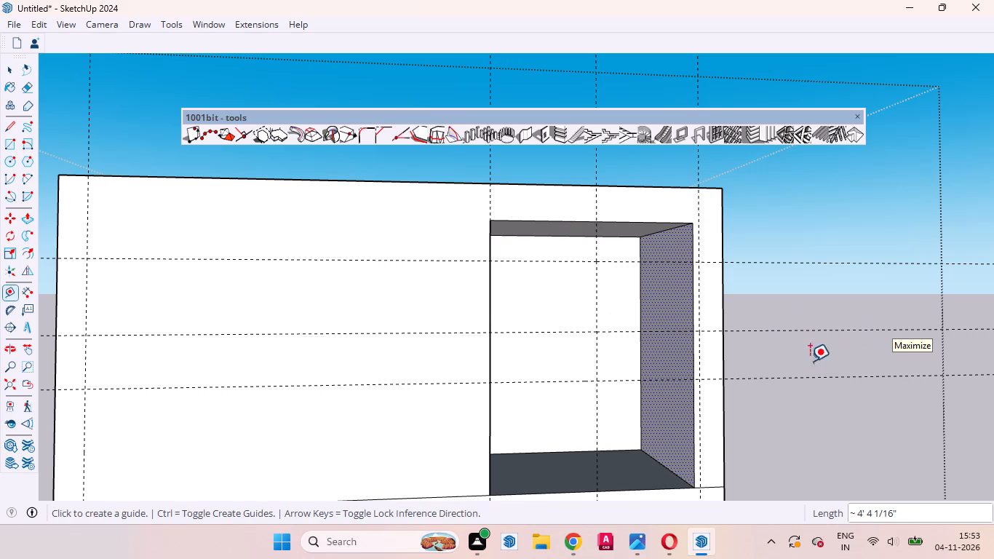
key(space)
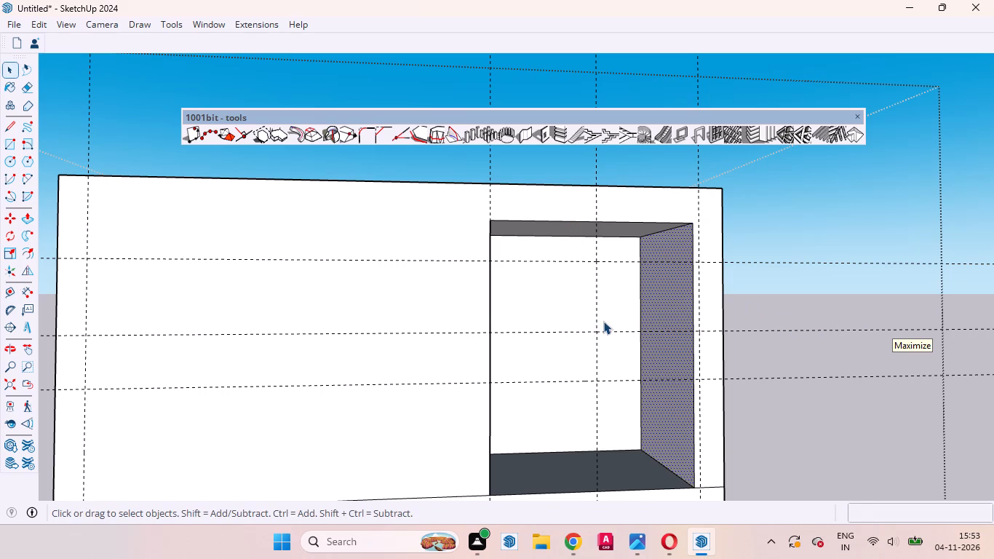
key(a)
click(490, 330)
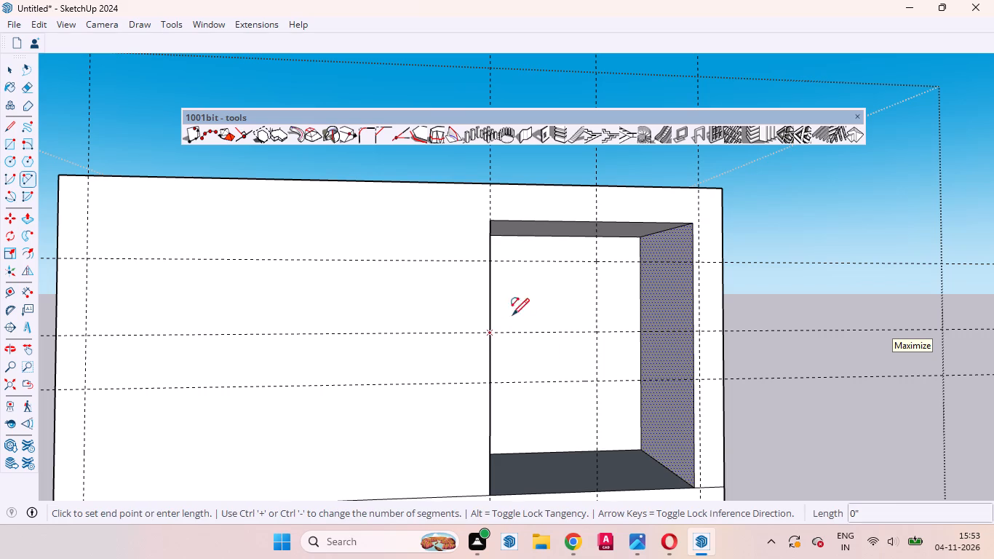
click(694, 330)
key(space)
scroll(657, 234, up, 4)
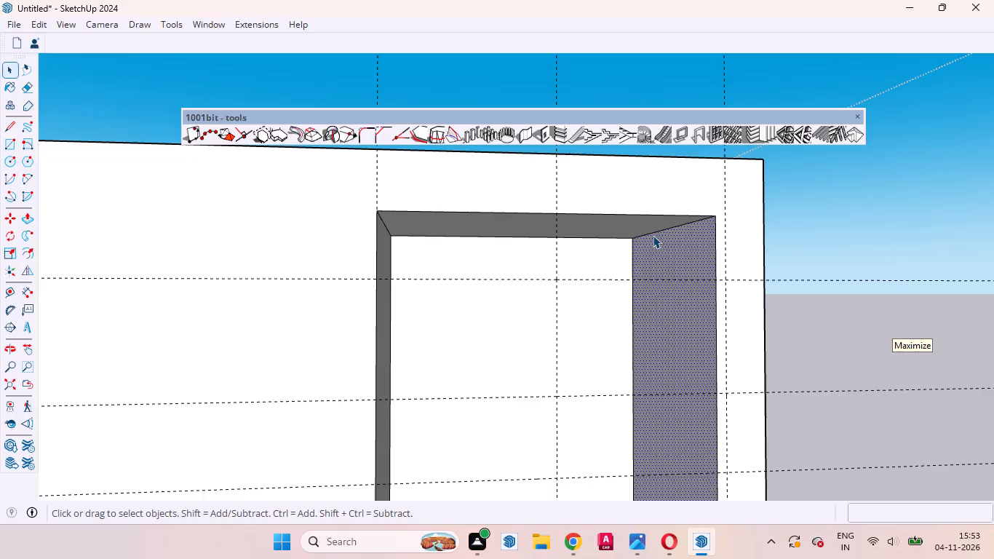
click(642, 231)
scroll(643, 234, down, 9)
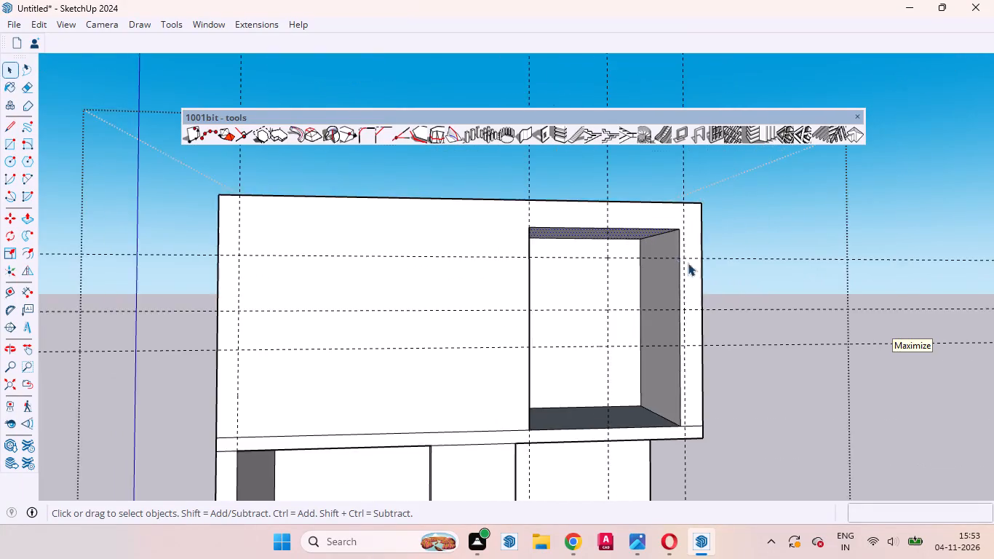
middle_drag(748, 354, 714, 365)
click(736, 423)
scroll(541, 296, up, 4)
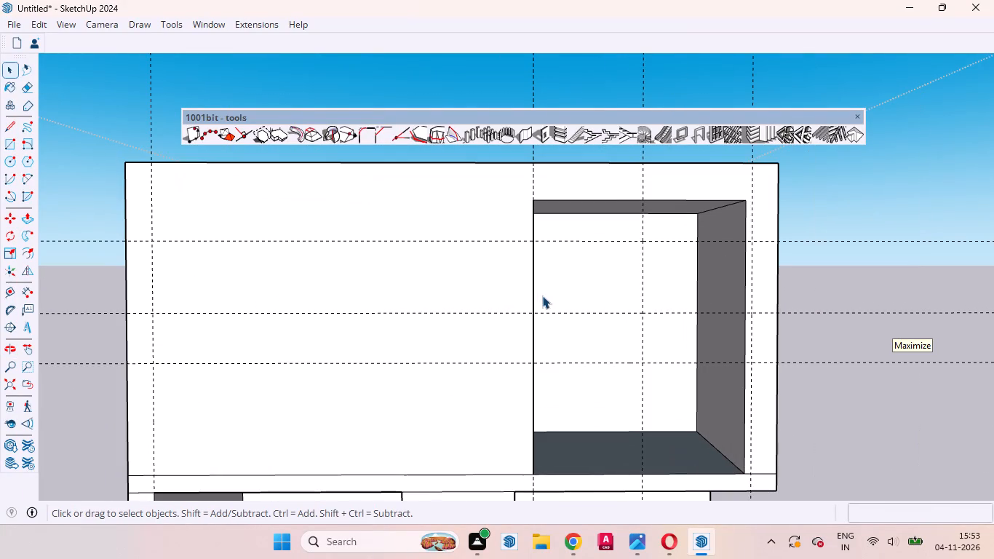
Place a horizontal guide about 7 13/16" above the middle horizontal guide on the upper front wall.
key(t)
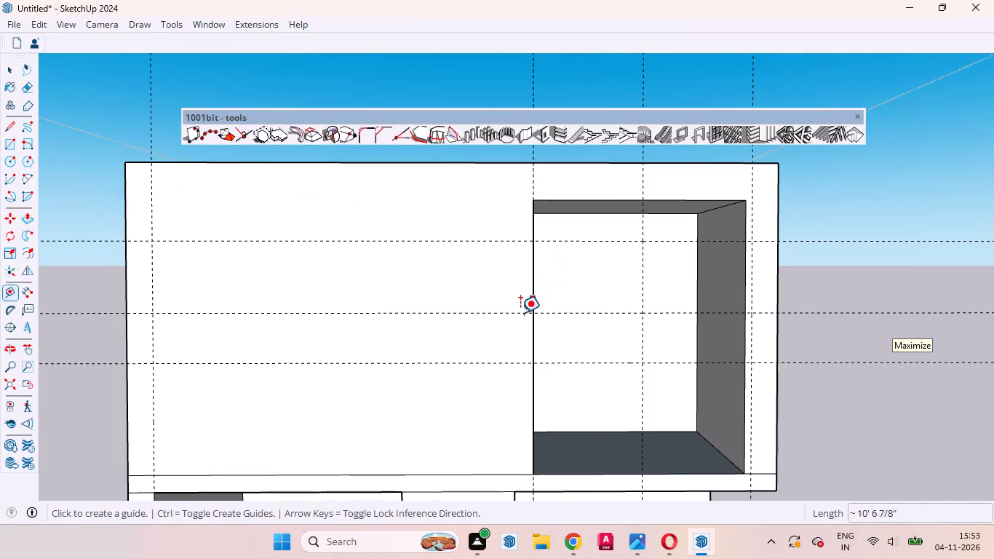
click(512, 313)
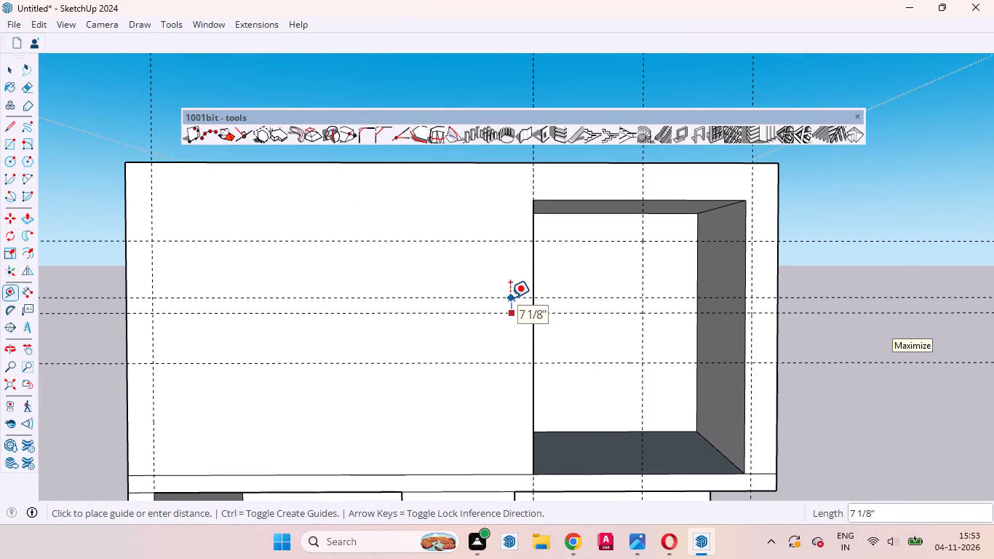
click(511, 296)
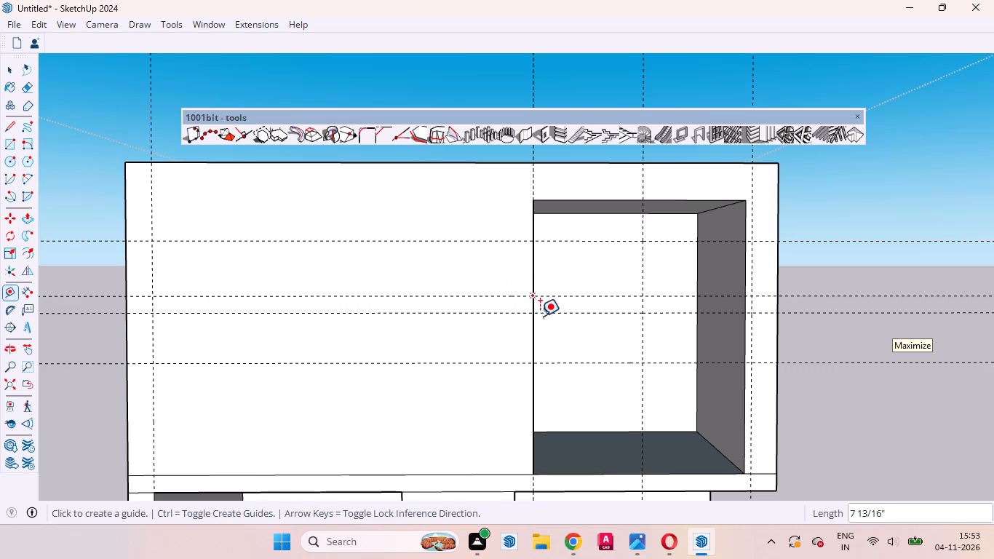
key(space)
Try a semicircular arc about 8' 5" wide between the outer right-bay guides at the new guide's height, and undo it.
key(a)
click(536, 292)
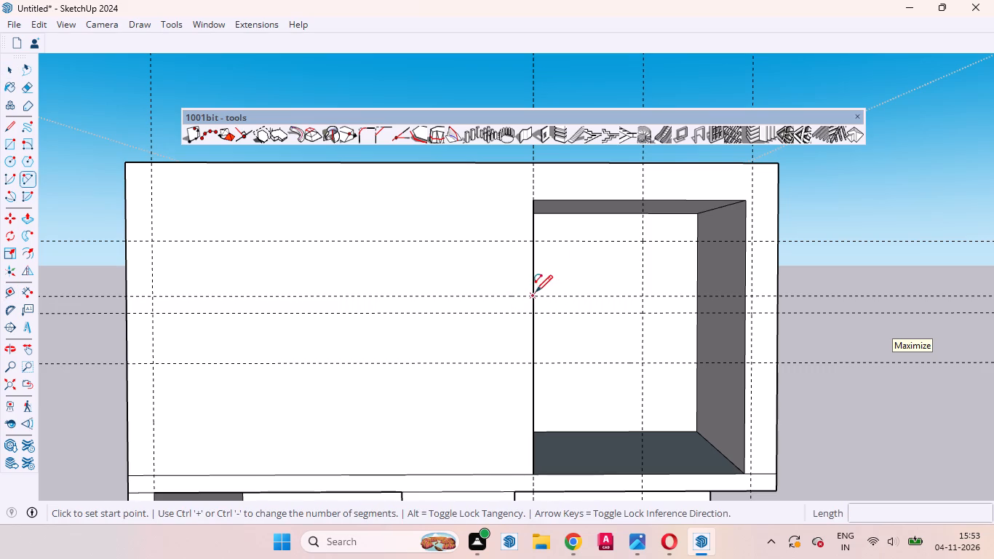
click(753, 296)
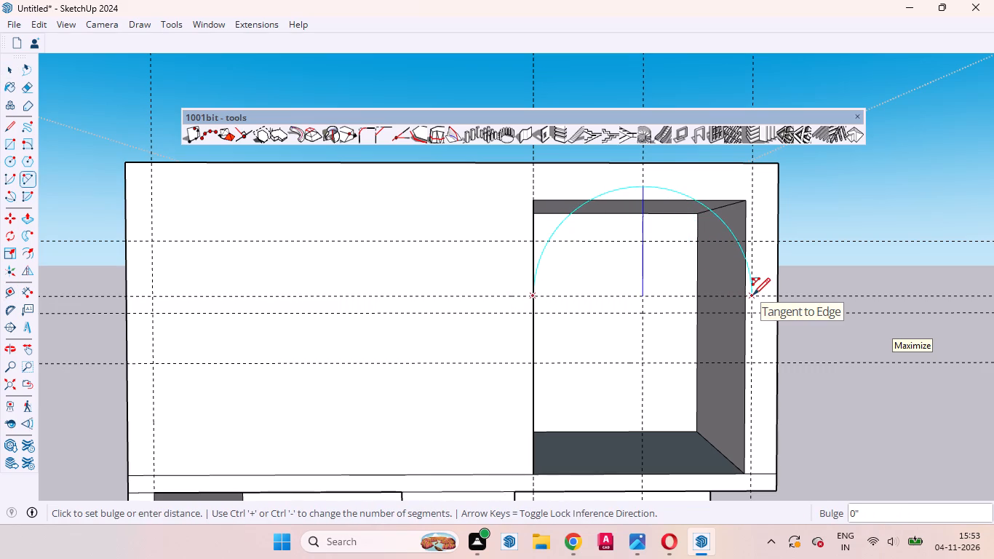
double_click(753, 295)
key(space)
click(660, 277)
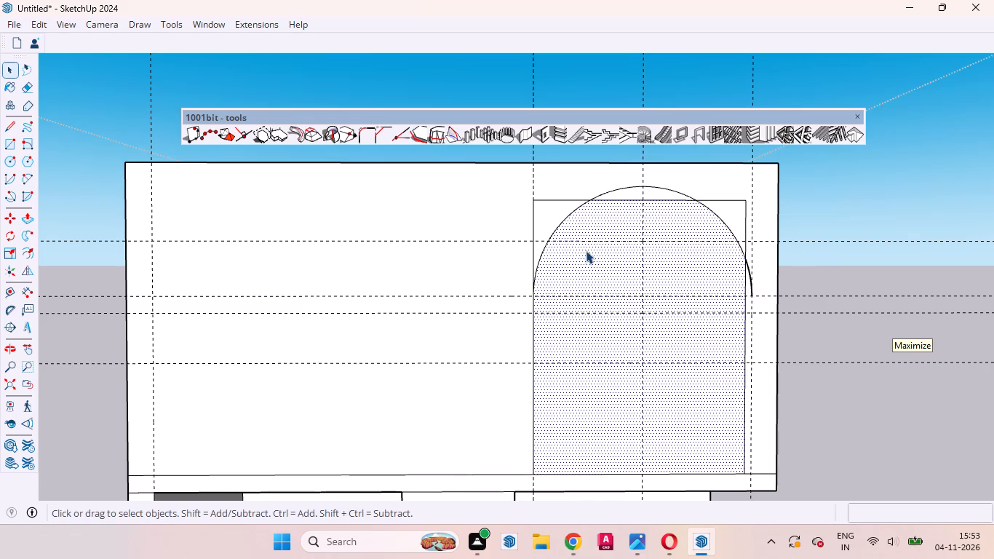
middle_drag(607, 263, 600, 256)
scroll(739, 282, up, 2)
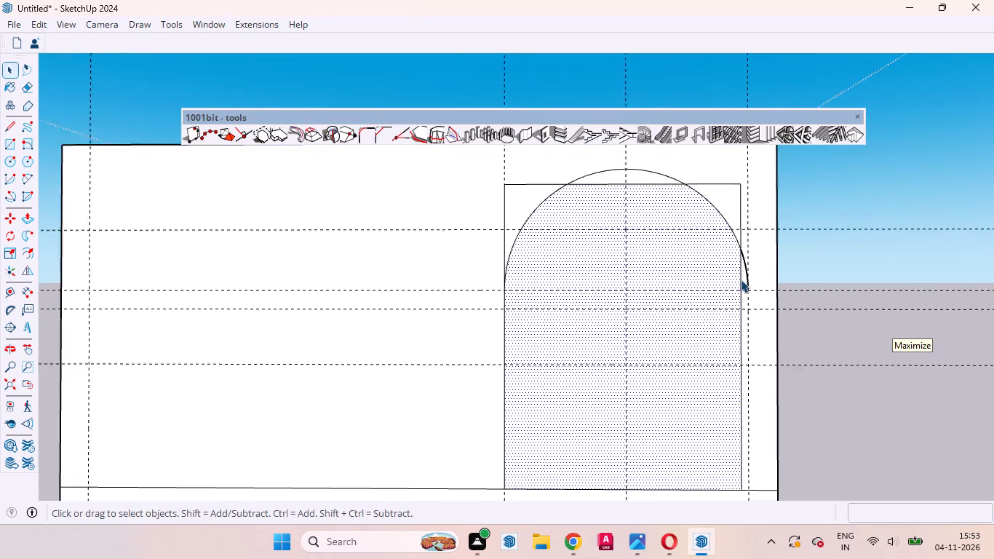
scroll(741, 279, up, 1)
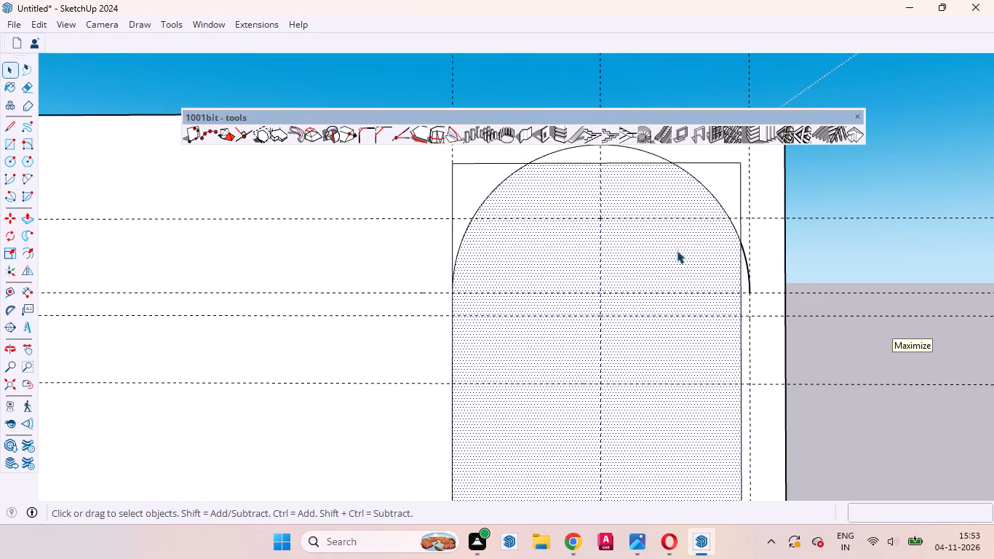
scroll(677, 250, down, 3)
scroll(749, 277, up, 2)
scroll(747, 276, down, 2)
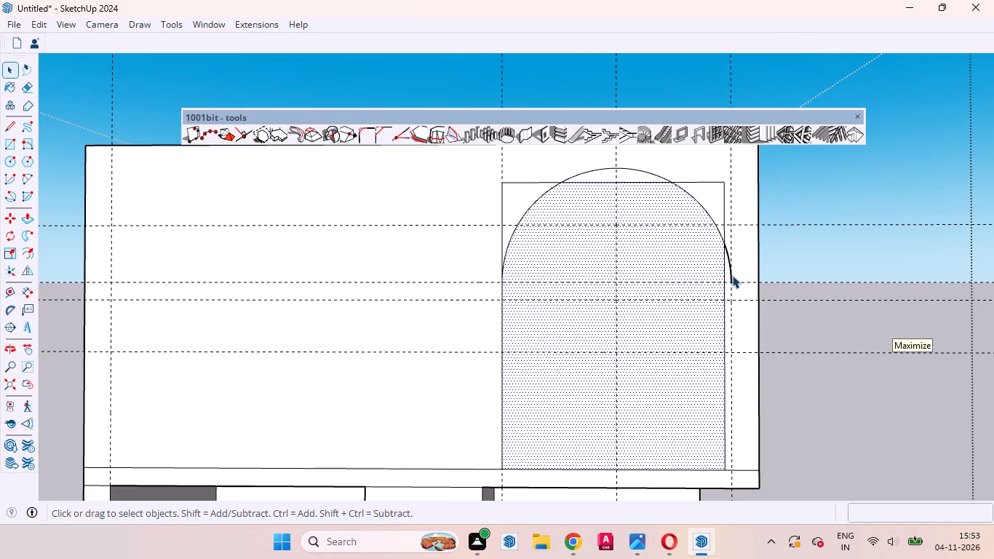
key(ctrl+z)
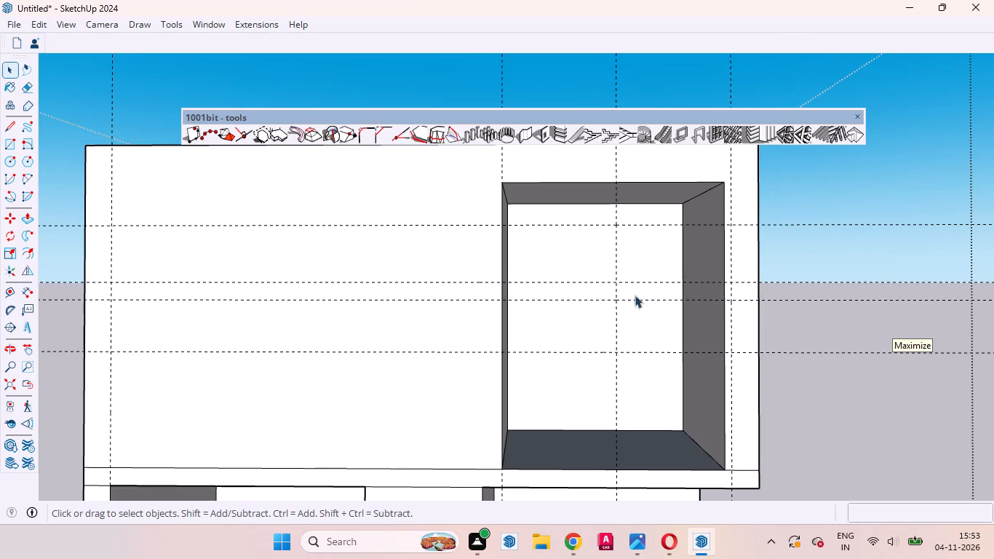
Draw a semicircular arc about 8' 2" wide between the side edges of the upper recess opening at the new guide's height.
key(a)
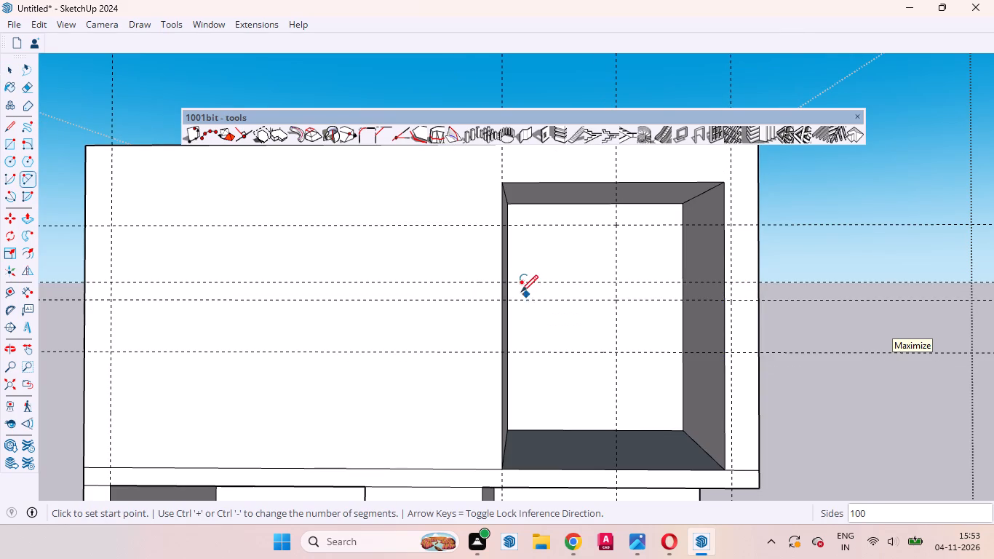
click(501, 283)
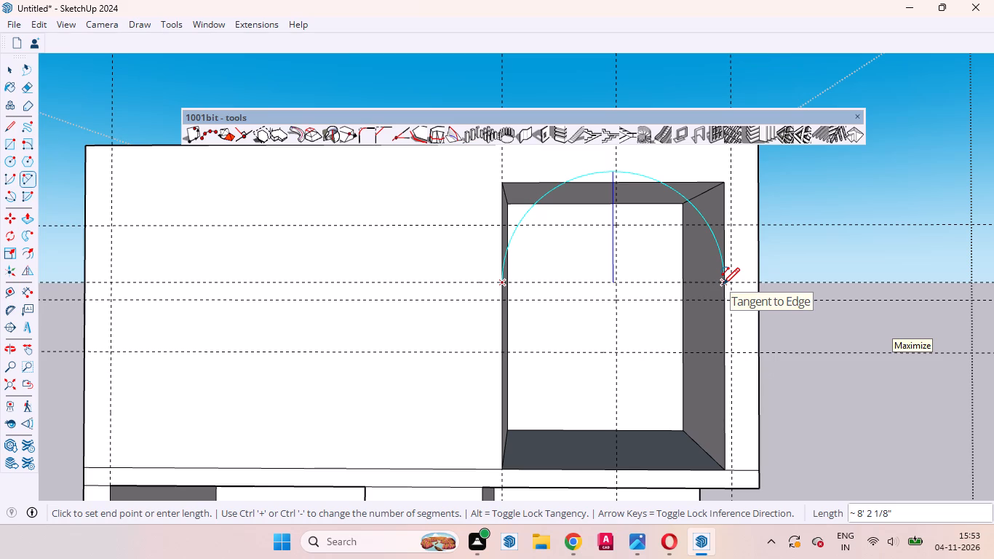
double_click(723, 285)
key(space)
click(666, 268)
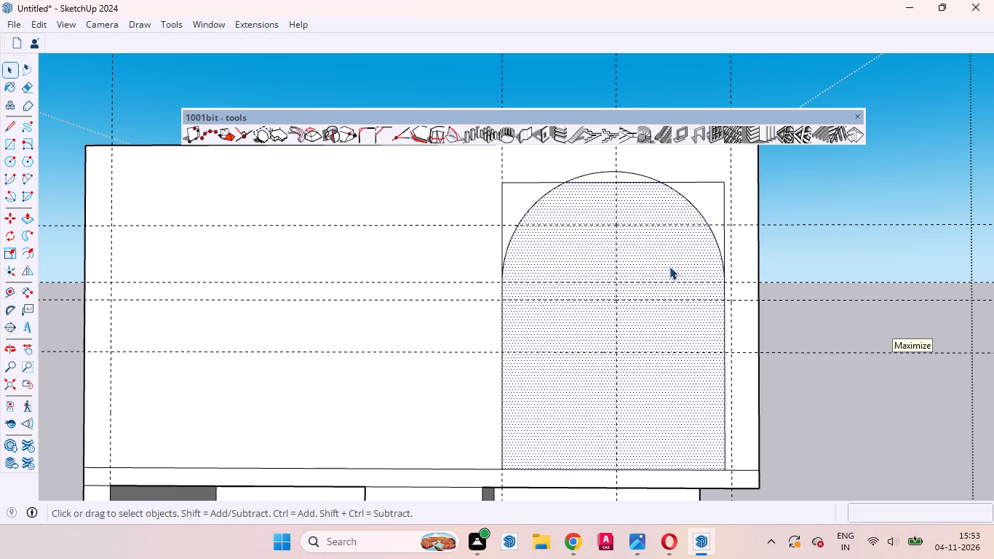
Erase the segment of the recess's top front edge that lies inside the arc.
click(611, 183)
right_click(611, 183)
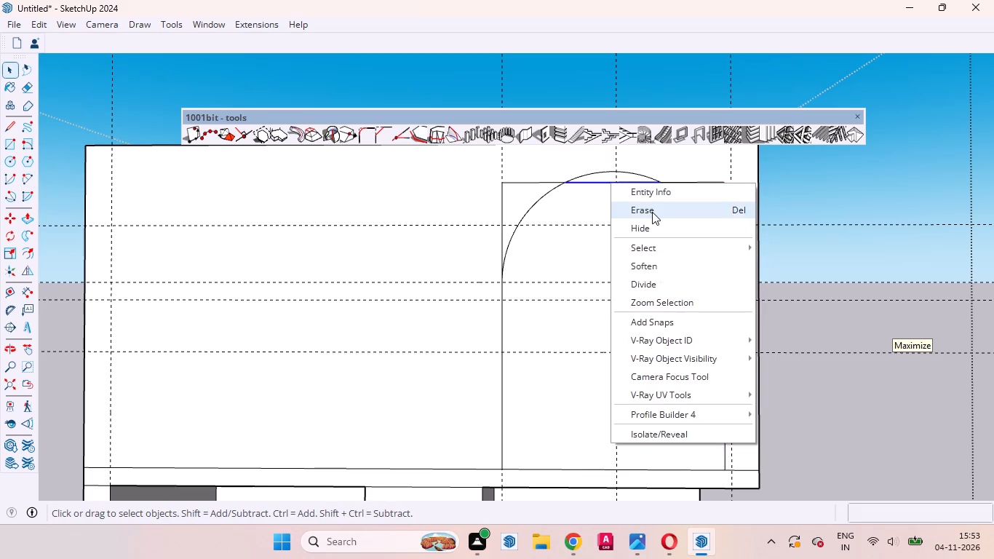
click(652, 212)
Offset the arched face's outline inward by the previous offset distance to form a frame.
click(608, 264)
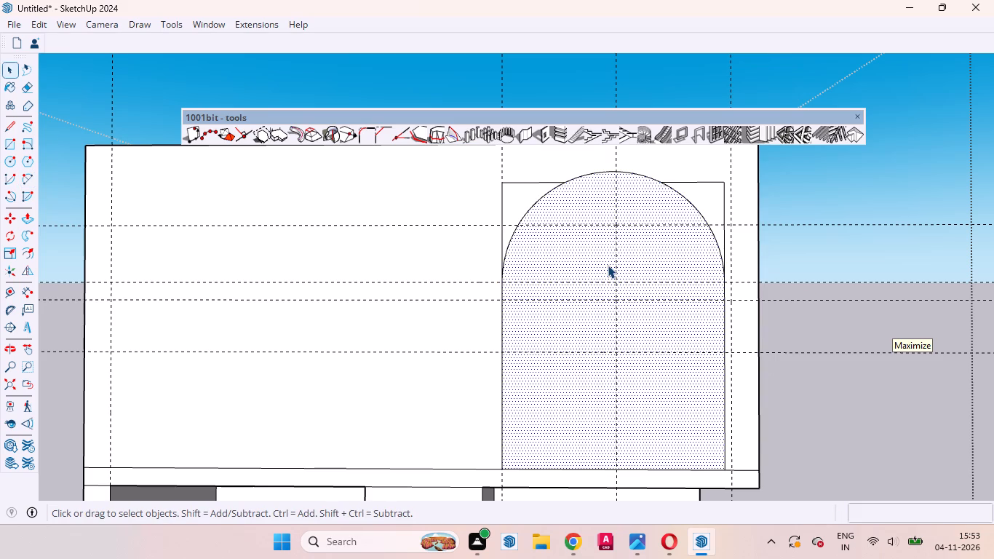
key(f)
double_click(576, 263)
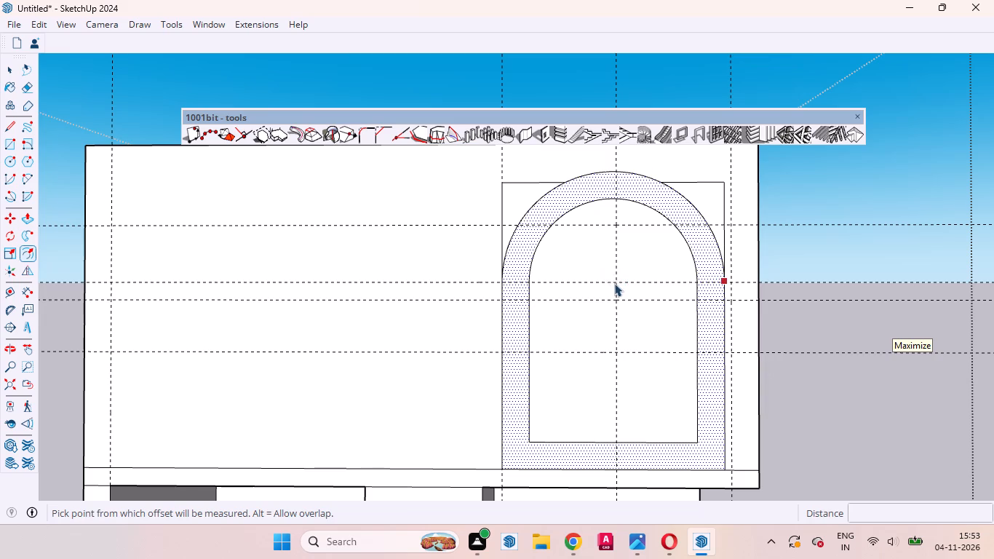
key(space)
Erase the horizontal guide just below the arch's springing-line guide.
click(610, 315)
scroll(572, 331, down, 4)
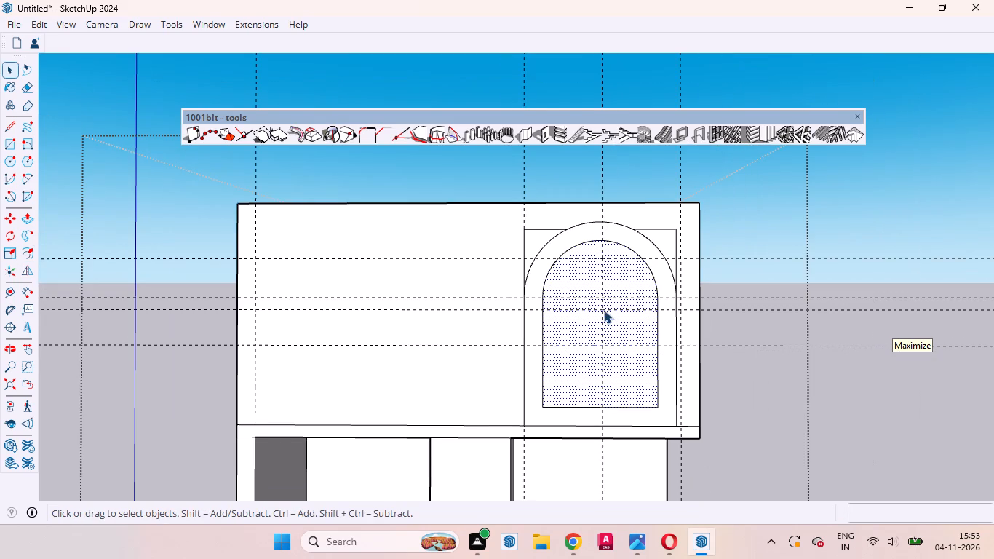
right_click(602, 310)
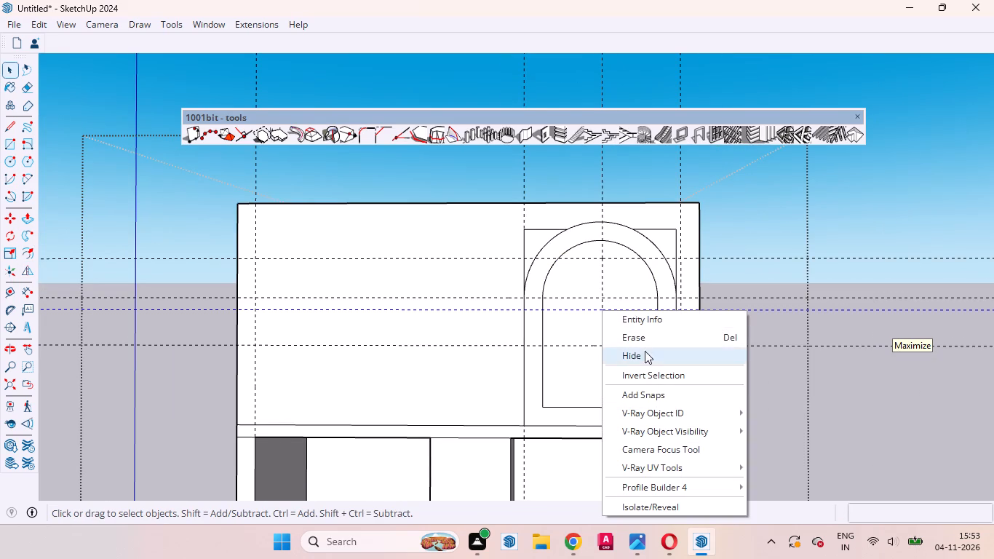
click(643, 341)
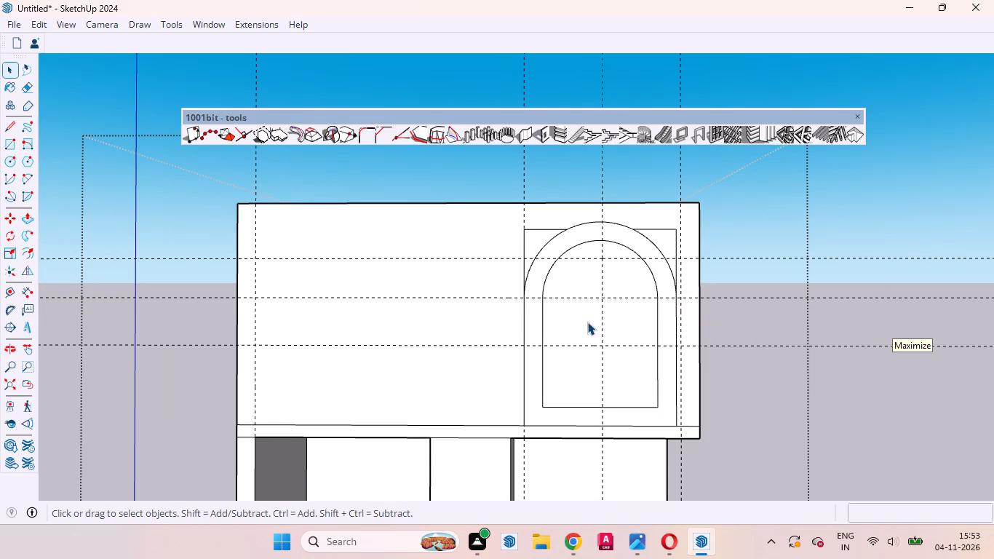
Erase the inner arched face to open the upper recess behind the frame.
click(587, 322)
right_click(587, 322)
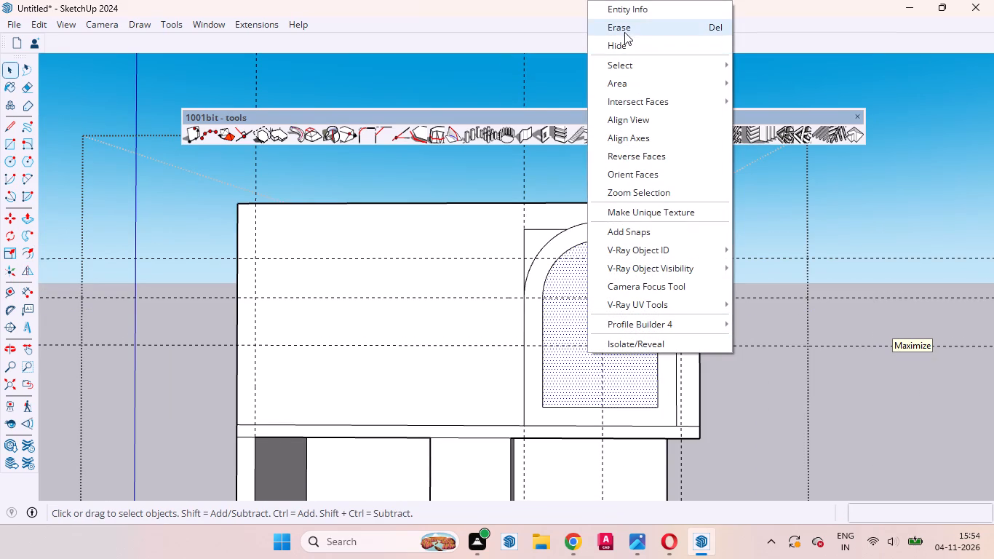
click(624, 31)
Erase the leftover vertical and horizontal recess edges outside the arch's right shoulder.
scroll(635, 283, up, 4)
middle_drag(620, 325, 682, 249)
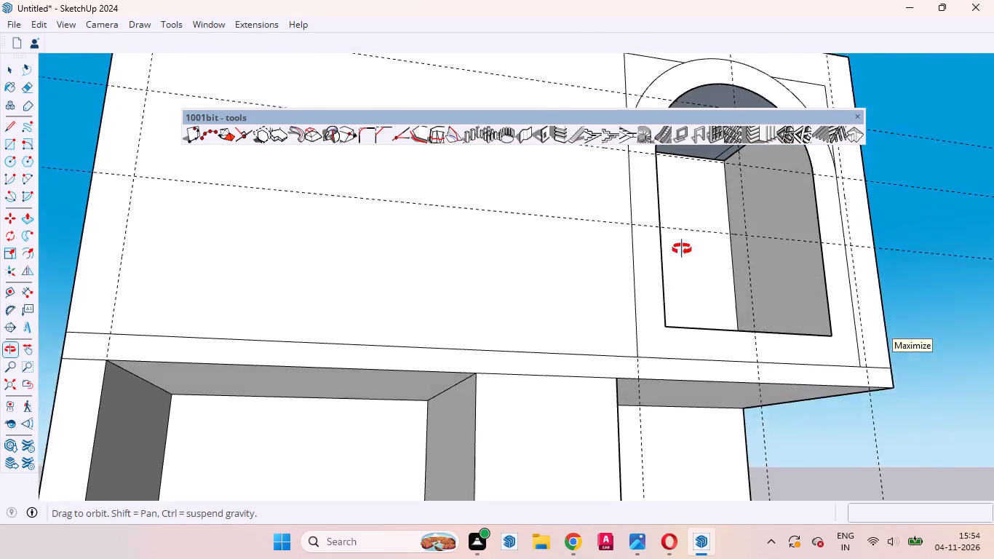
middle_drag(682, 249, 632, 300)
scroll(588, 337, down, 4)
scroll(672, 243, up, 7)
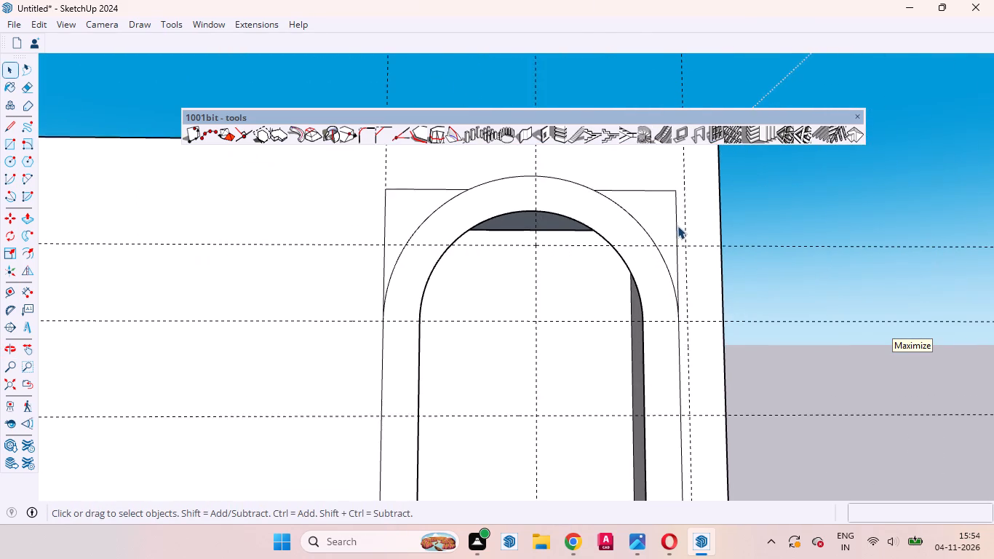
click(677, 226)
right_click(677, 226)
click(704, 252)
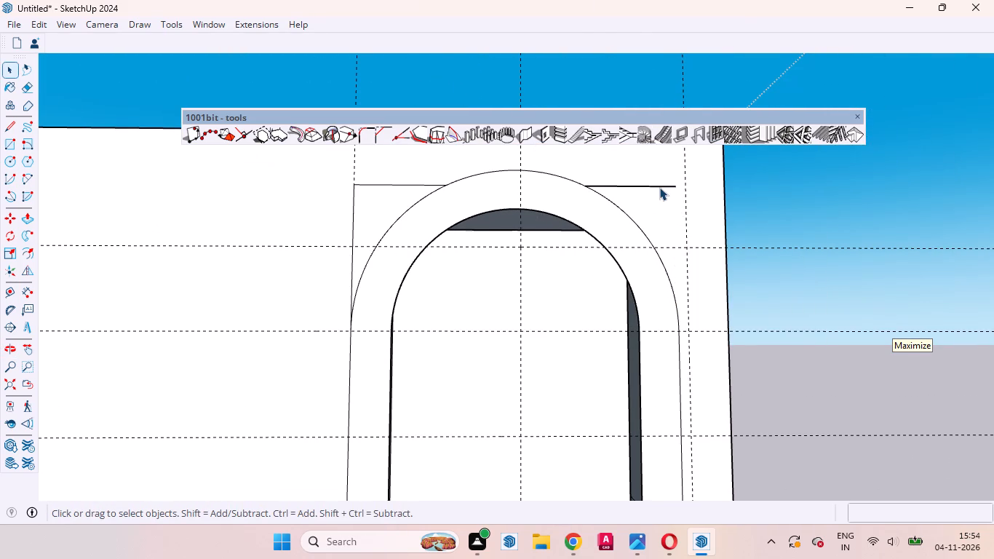
click(659, 187)
right_click(659, 187)
click(675, 218)
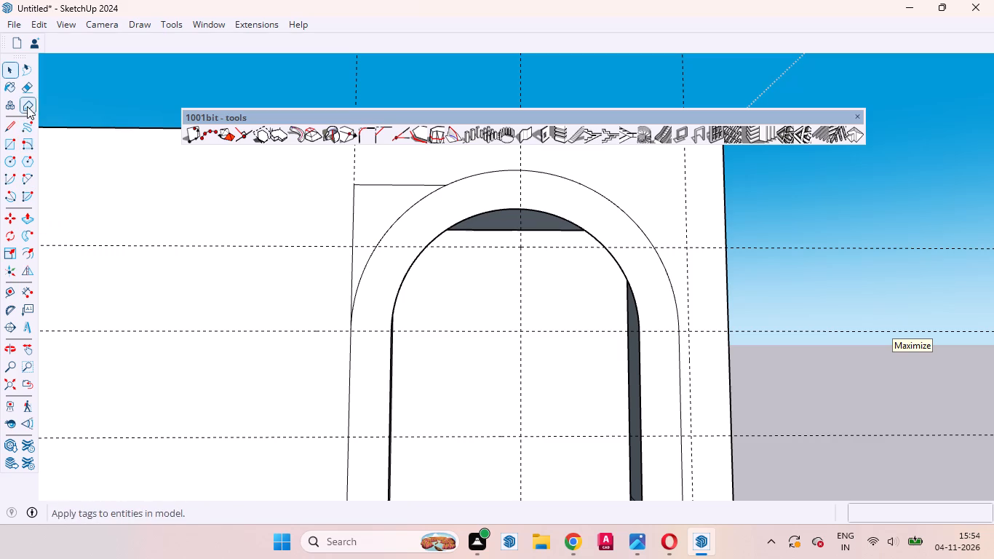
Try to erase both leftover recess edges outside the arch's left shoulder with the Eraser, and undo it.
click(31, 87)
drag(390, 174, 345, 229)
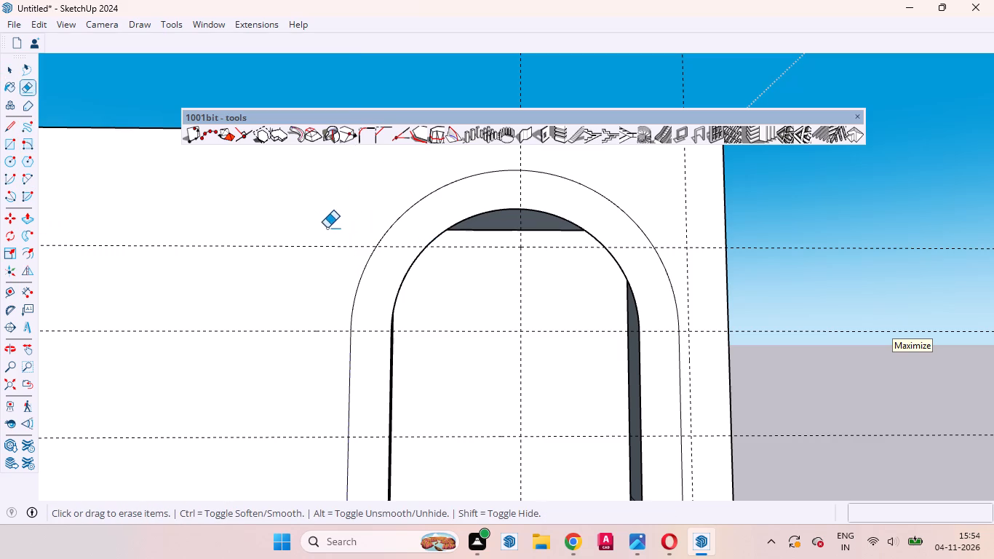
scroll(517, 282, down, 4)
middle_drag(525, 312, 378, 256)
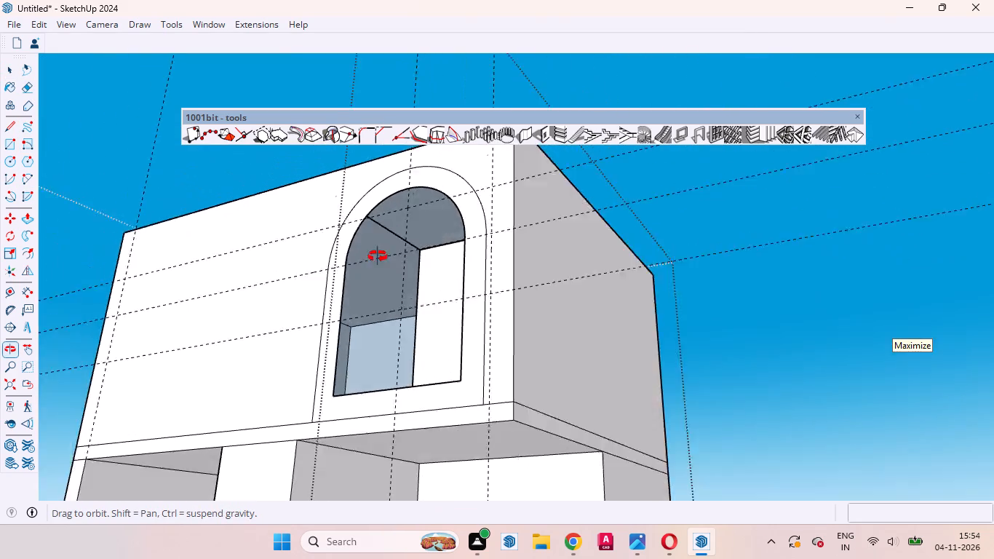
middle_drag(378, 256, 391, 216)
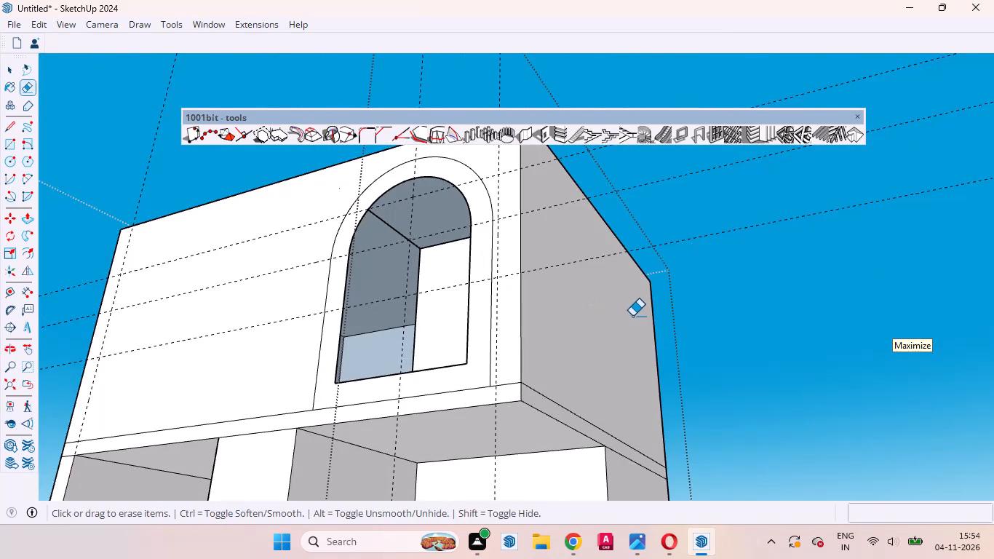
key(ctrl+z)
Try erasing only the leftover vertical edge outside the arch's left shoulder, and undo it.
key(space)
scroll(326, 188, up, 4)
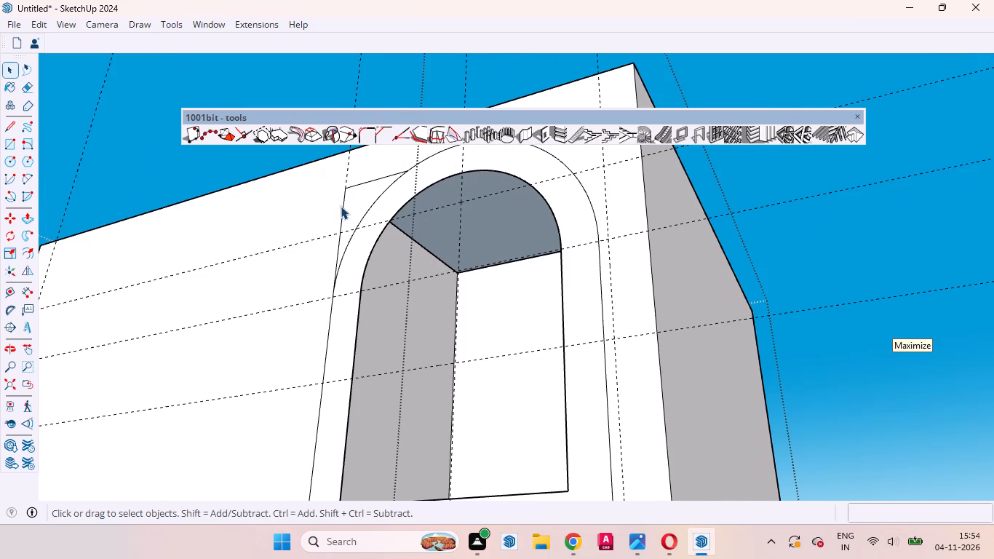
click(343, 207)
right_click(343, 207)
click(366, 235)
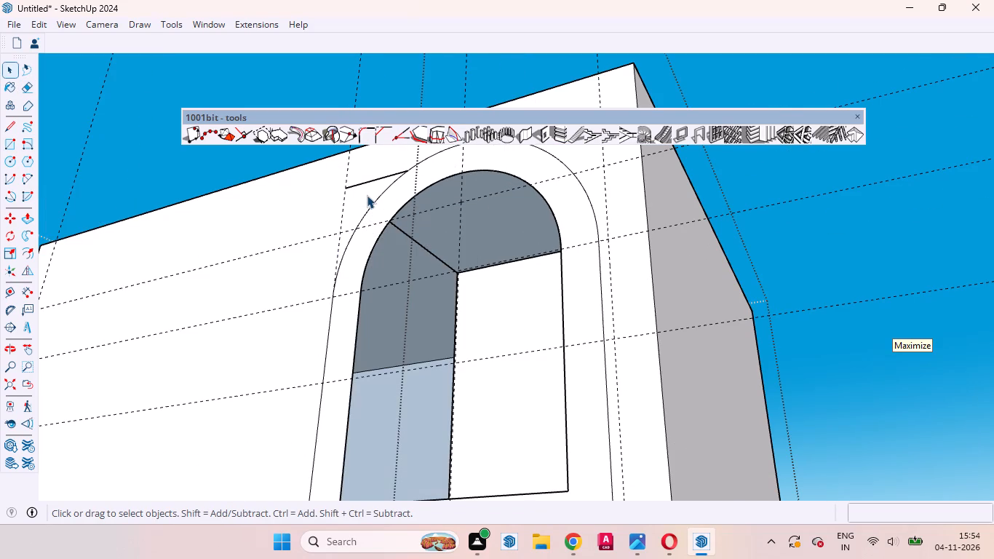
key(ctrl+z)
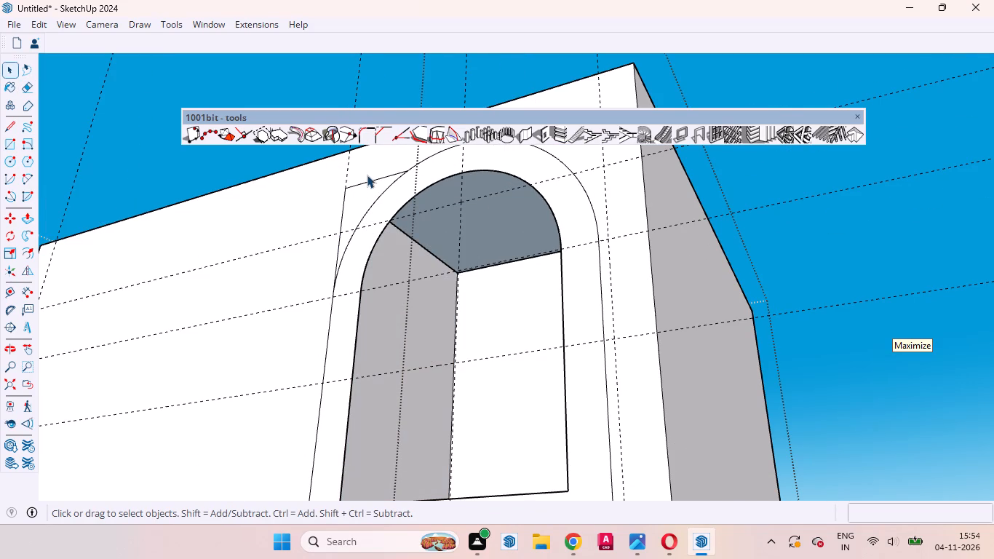
Erase the leftover horizontal edge outside the arch's left shoulder.
click(367, 181)
right_click(367, 181)
click(399, 208)
Reverse the ceiling face inside the upper recess.
scroll(418, 214, up, 2)
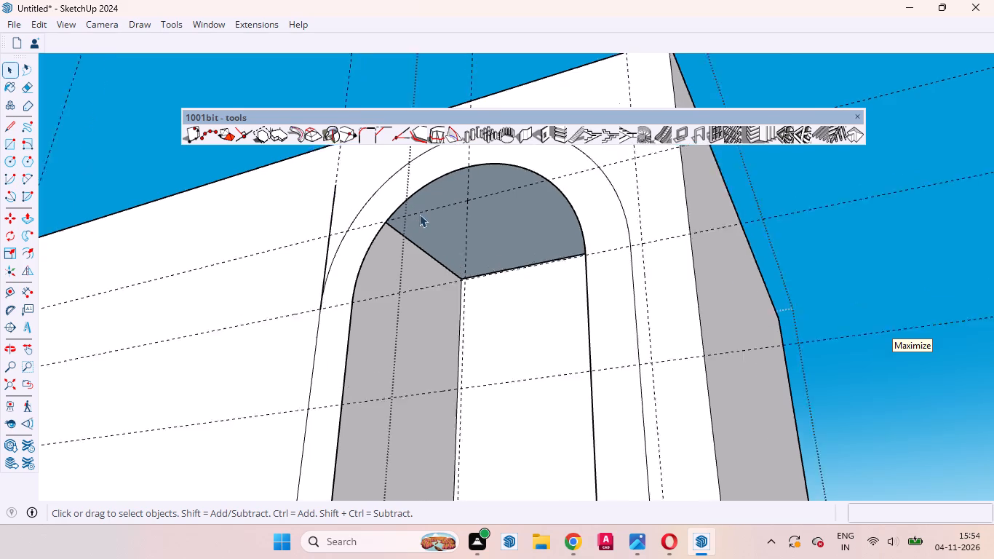
scroll(419, 214, up, 6)
middle_drag(501, 259, 504, 207)
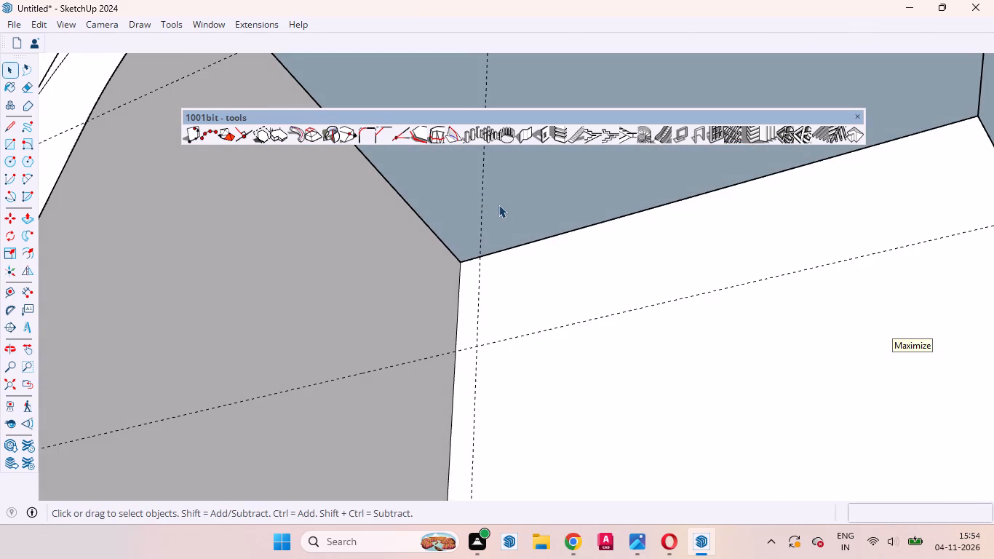
click(498, 203)
right_click(498, 203)
click(554, 354)
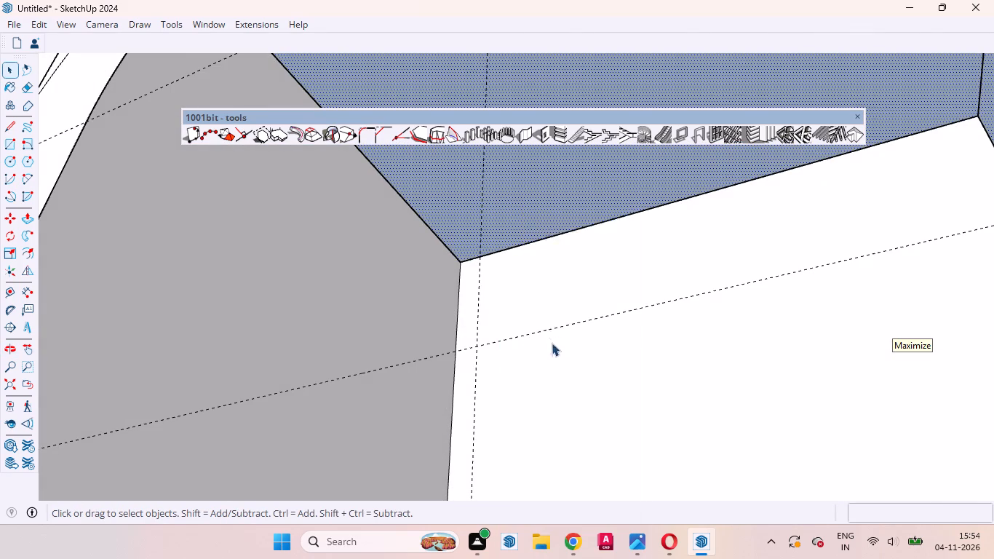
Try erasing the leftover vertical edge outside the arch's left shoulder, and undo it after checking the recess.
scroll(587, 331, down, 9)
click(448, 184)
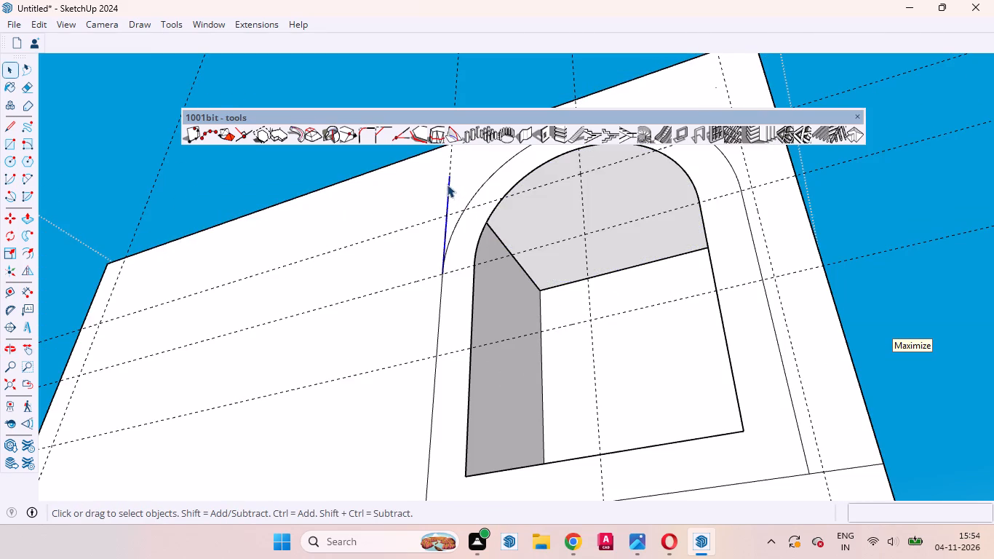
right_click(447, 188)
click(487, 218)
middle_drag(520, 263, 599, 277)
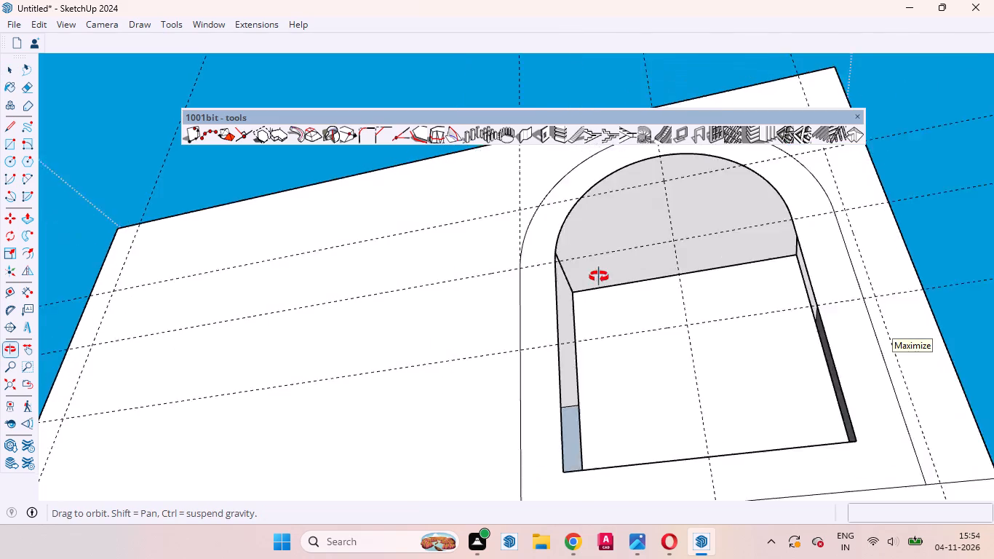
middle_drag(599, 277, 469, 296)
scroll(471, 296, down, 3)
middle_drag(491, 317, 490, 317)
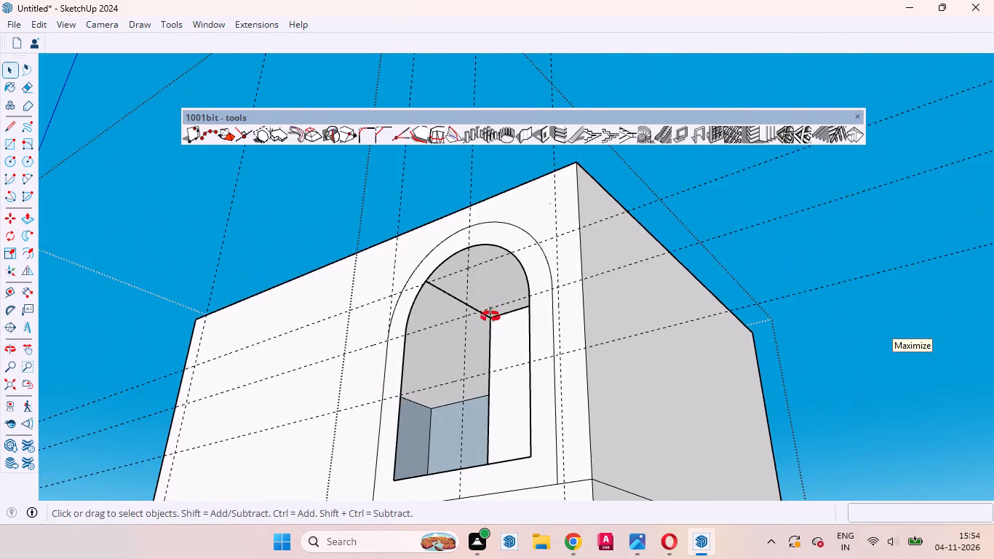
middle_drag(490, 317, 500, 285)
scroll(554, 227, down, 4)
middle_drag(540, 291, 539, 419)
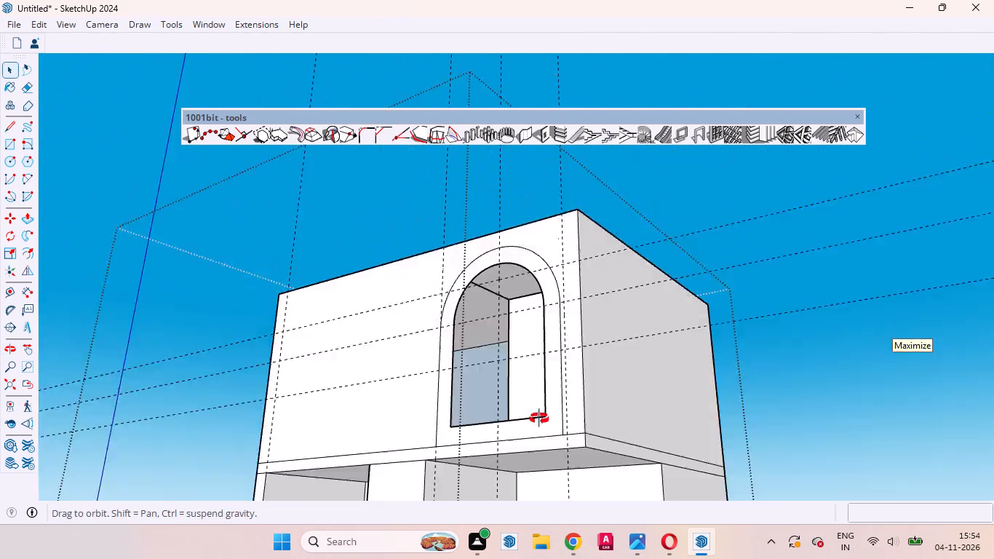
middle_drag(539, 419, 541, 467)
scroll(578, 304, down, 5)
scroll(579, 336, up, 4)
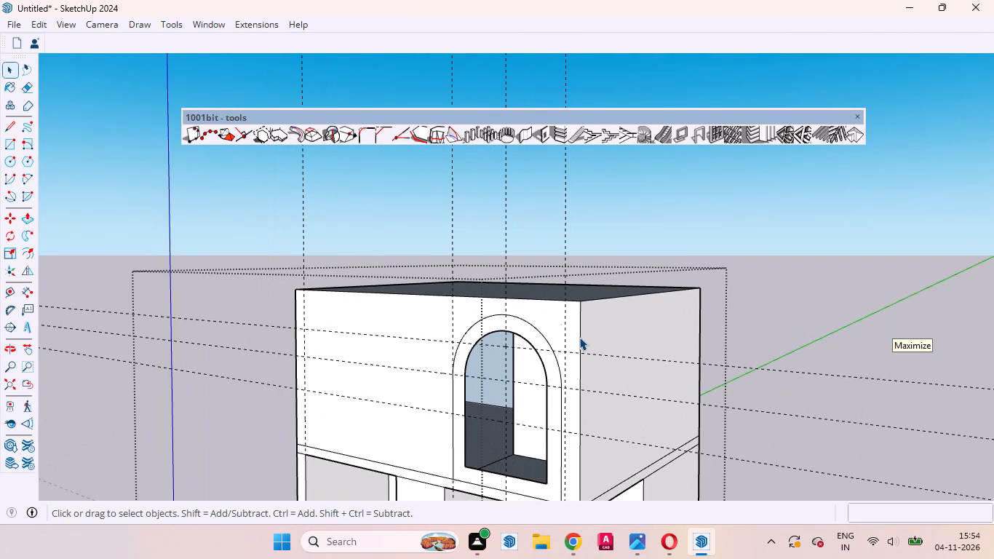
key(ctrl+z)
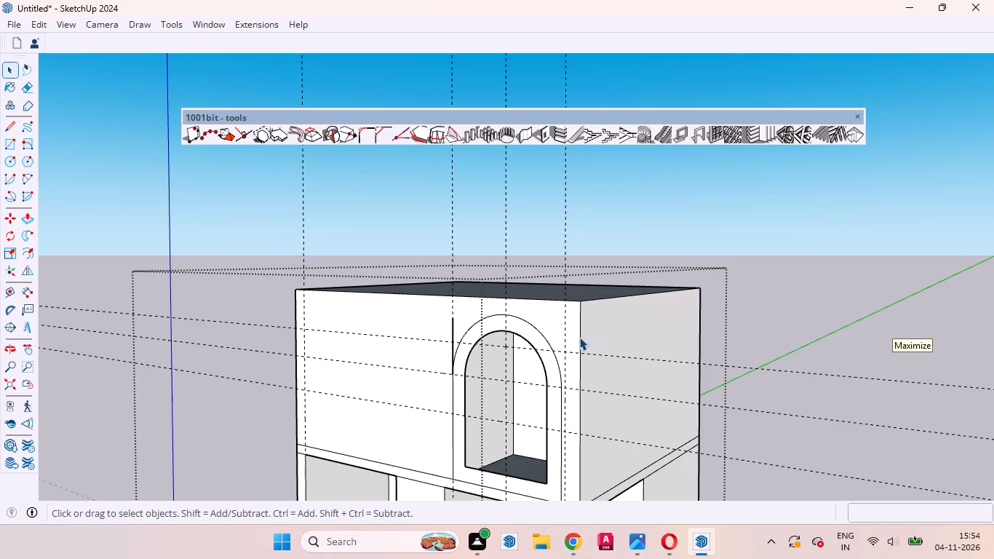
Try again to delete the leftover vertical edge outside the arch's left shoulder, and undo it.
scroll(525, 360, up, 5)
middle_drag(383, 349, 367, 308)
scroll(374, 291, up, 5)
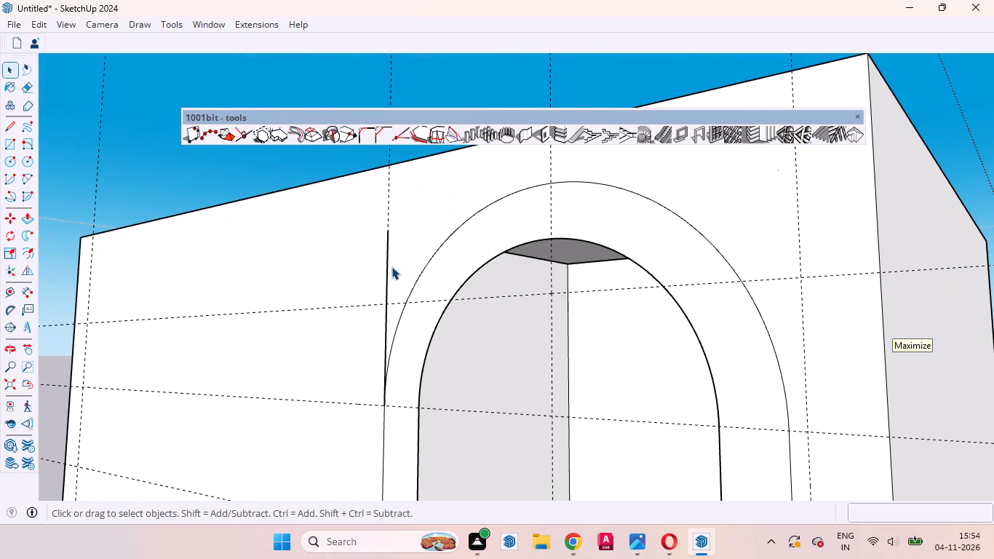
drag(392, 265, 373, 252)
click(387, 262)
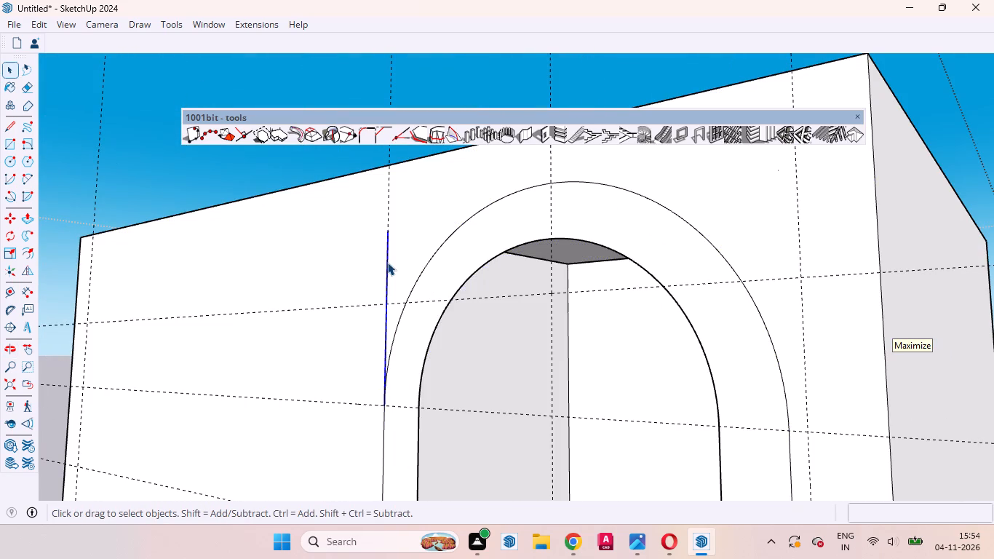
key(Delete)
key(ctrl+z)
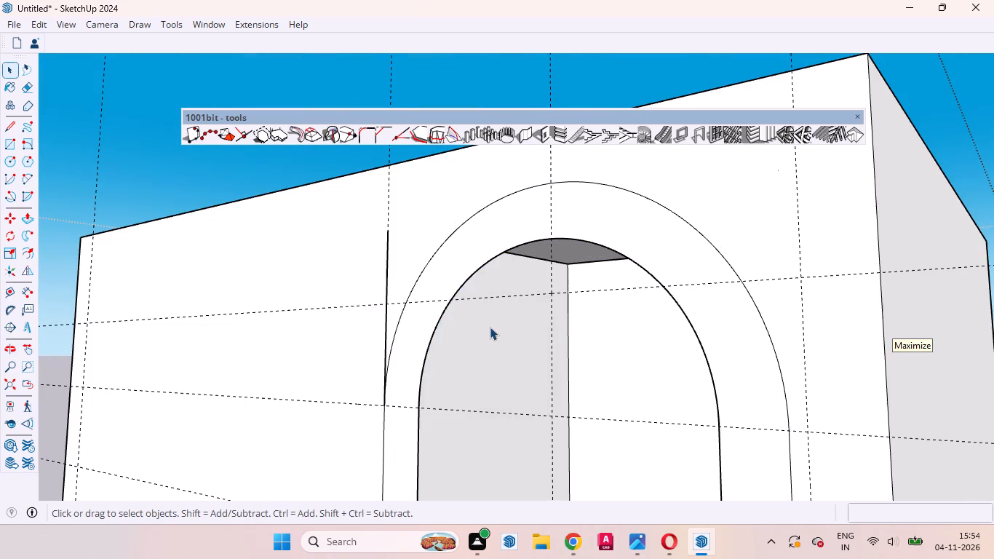
Examine the arched recess and the building's front and side from several angles.
middle_drag(493, 327, 781, 253)
scroll(650, 249, down, 9)
middle_drag(833, 339, 684, 363)
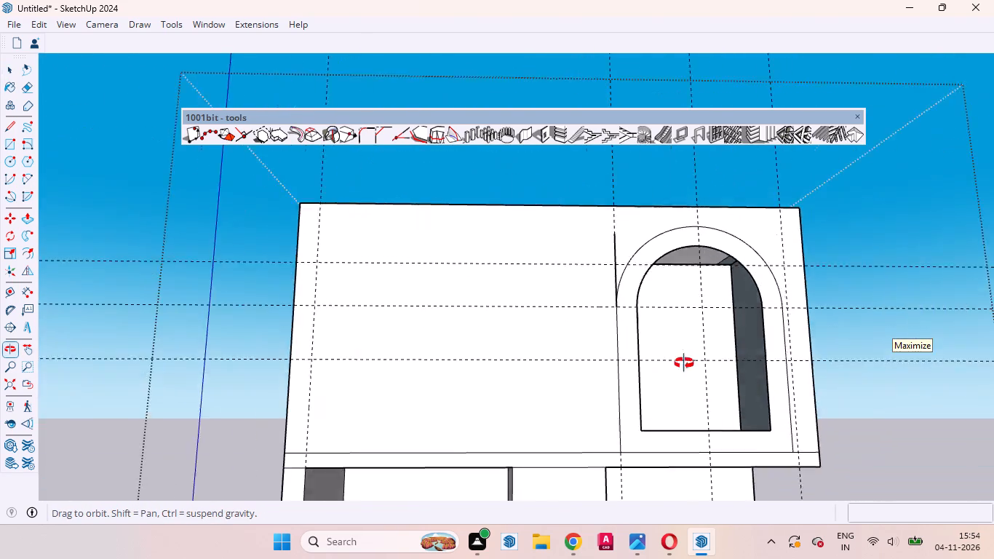
middle_drag(684, 363, 763, 218)
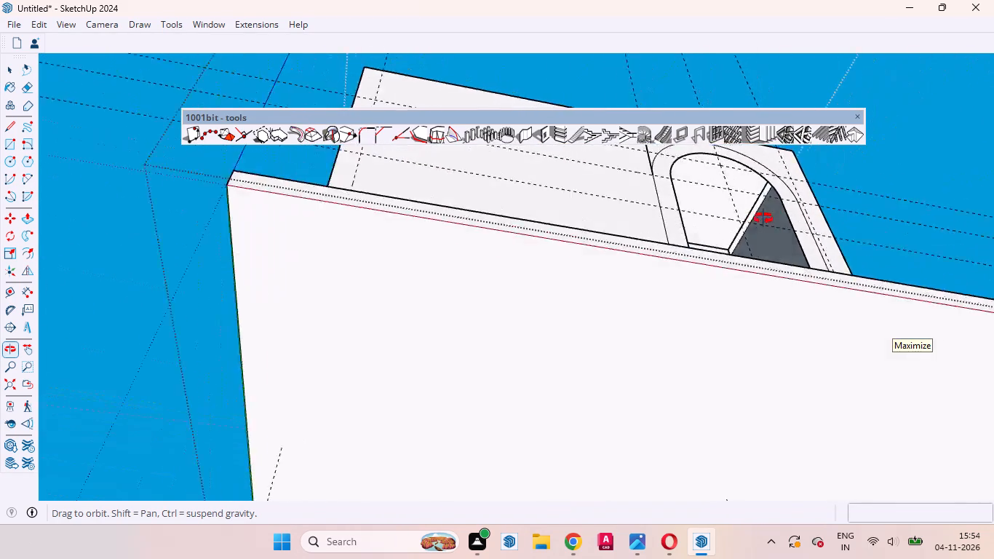
middle_drag(763, 218, 842, 377)
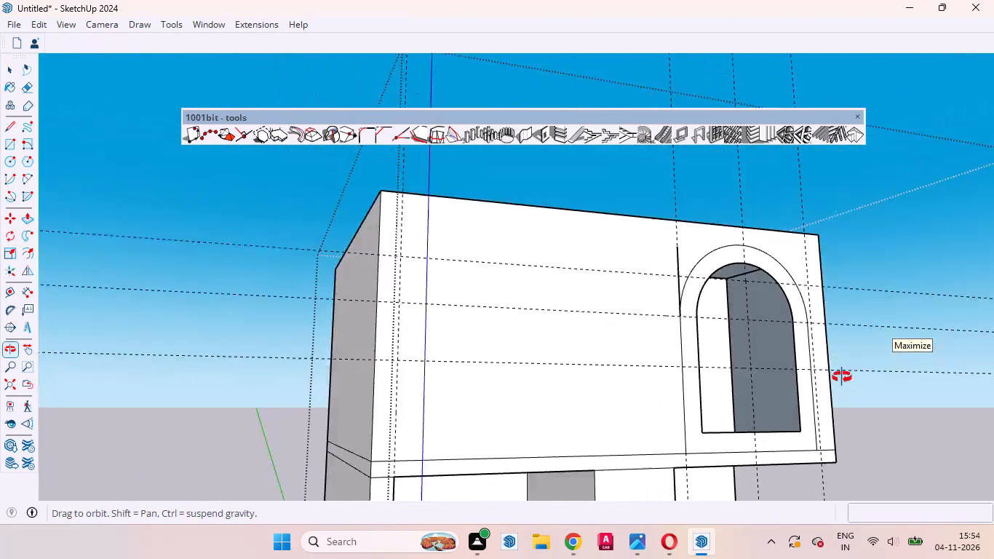
middle_drag(842, 377, 688, 290)
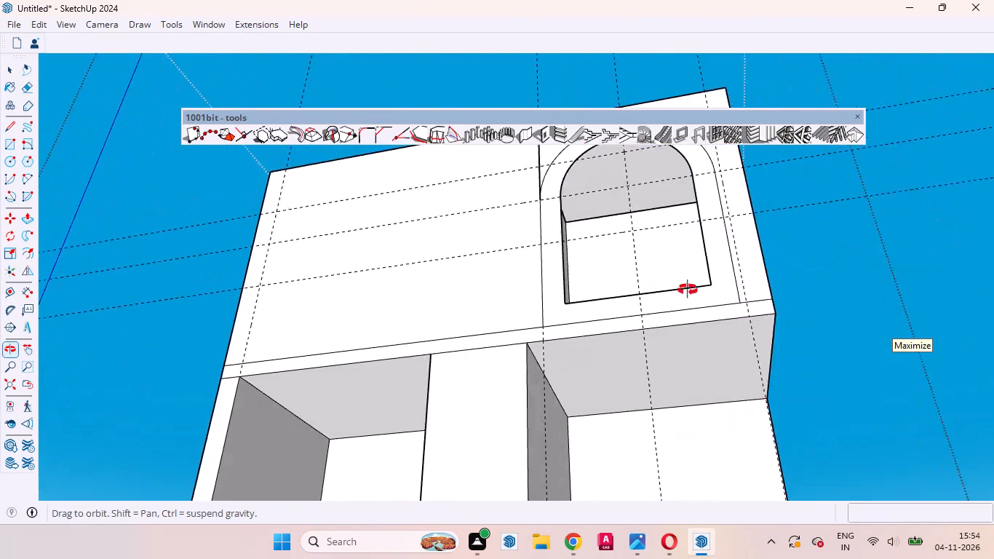
middle_drag(688, 290, 905, 382)
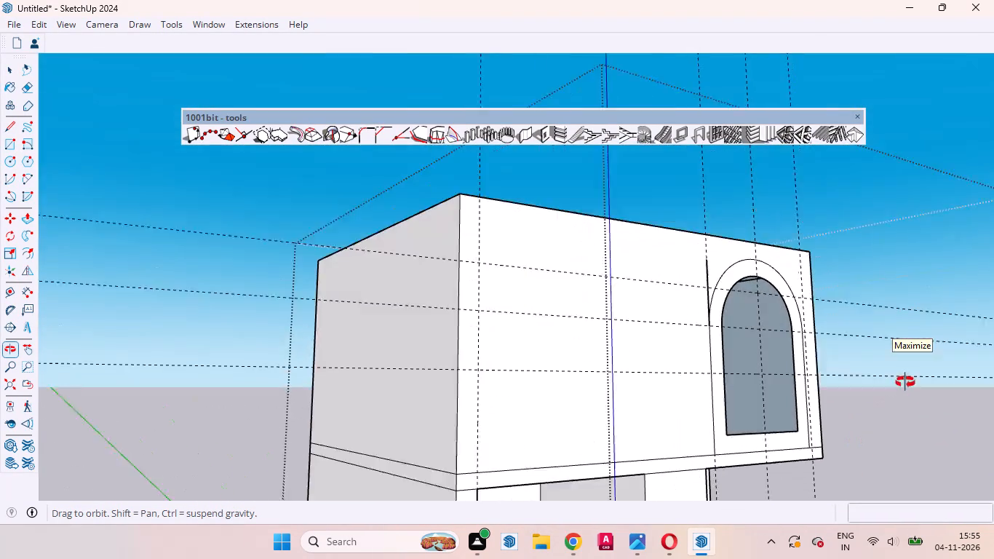
middle_drag(905, 382, 525, 420)
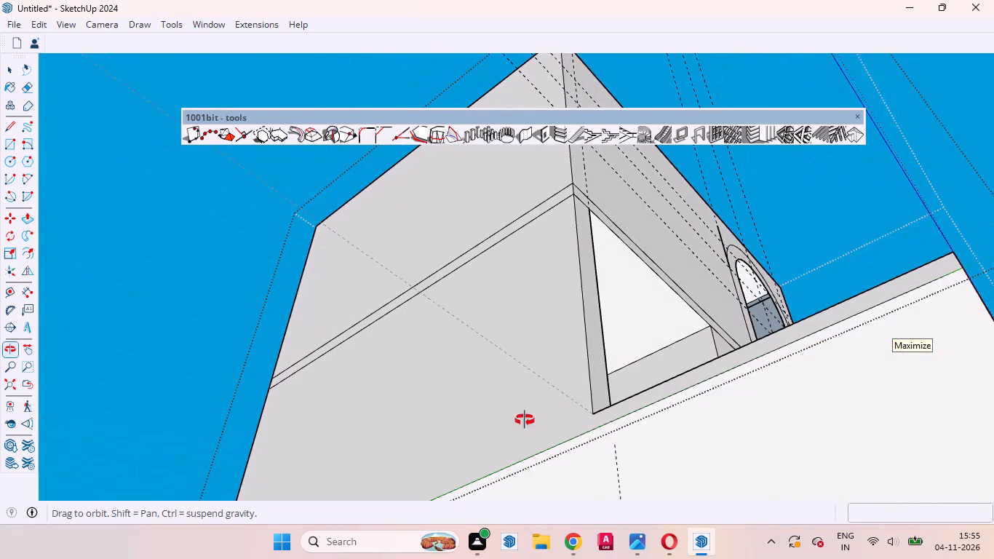
middle_drag(525, 420, 508, 422)
Undo the recent recess and shoulder-edge edits back to the flat double arch outline with both square corners on the upper front face.
key(ctrl+z)
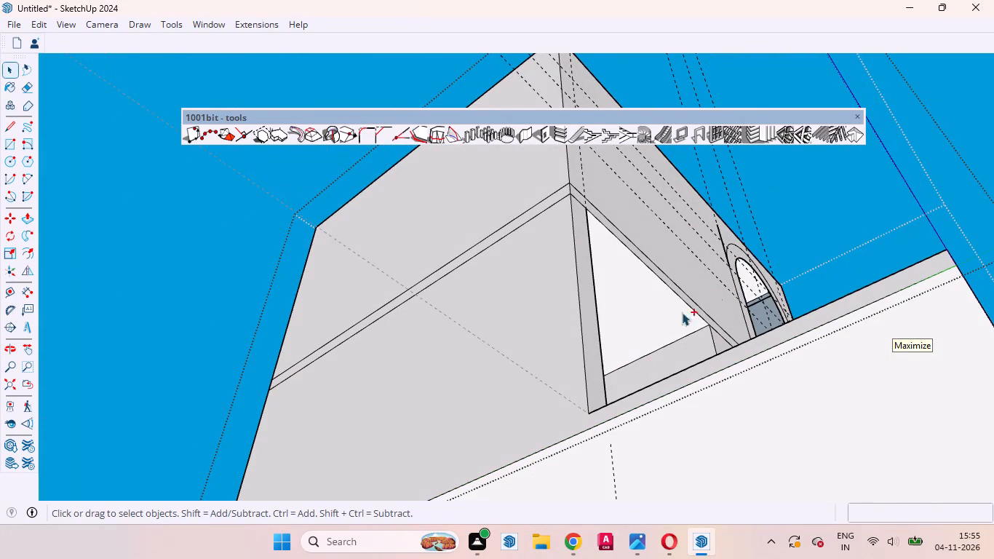
middle_drag(736, 307, 522, 445)
key(ctrl+z)
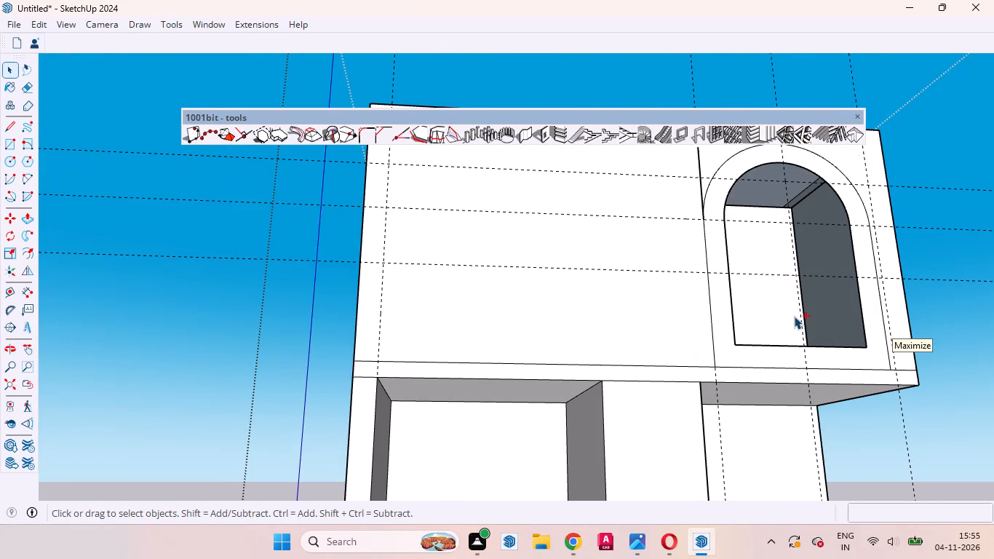
key(ctrl+z)
key(ctrl+z)
key(ctrl+z)
key(ctrl+z)
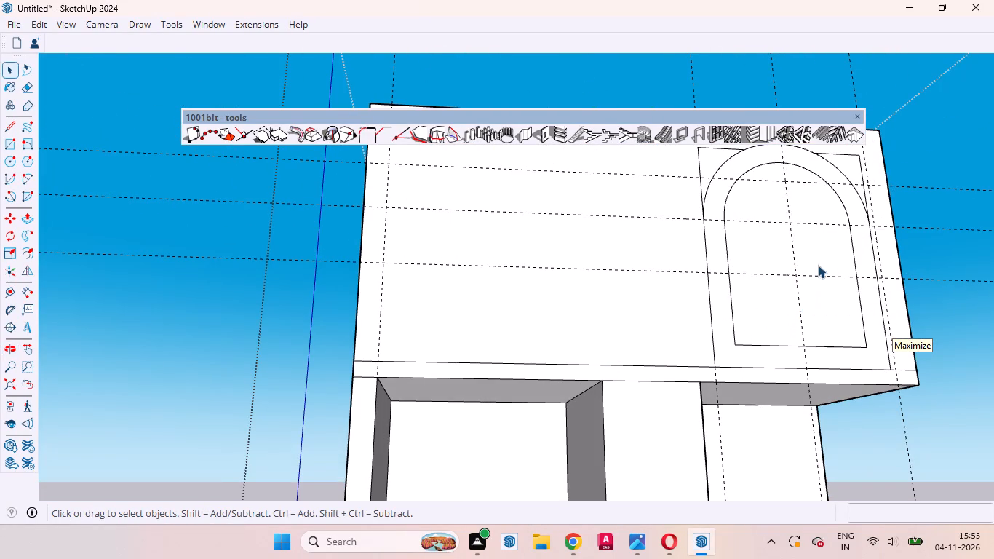
Erase the vertical guide line running through the centre of the arch.
middle_drag(803, 285, 792, 346)
click(782, 336)
right_click(780, 335)
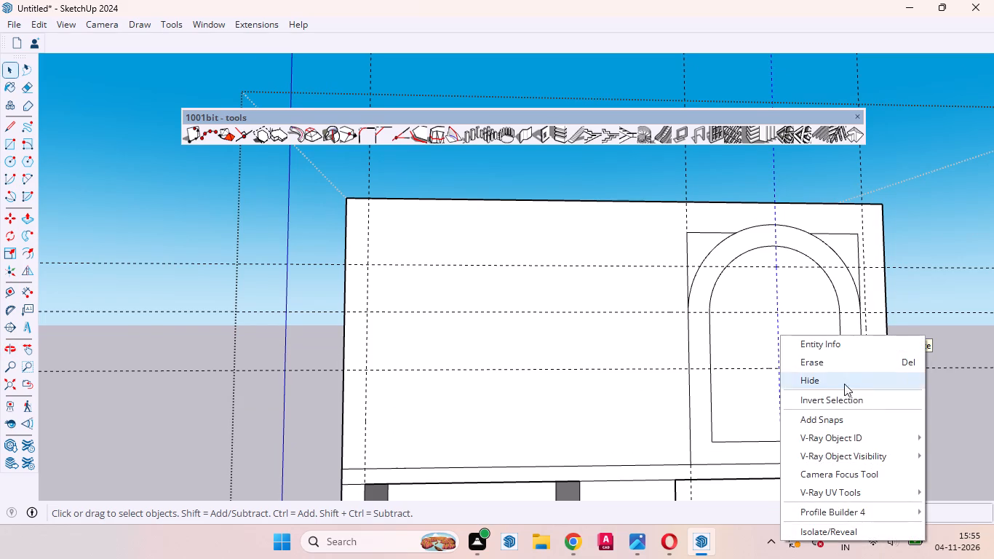
click(832, 361)
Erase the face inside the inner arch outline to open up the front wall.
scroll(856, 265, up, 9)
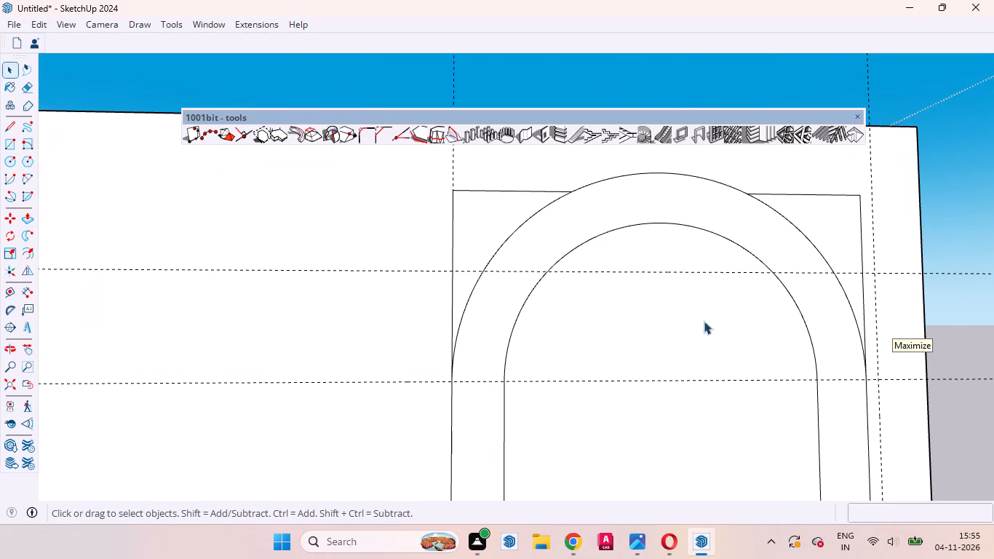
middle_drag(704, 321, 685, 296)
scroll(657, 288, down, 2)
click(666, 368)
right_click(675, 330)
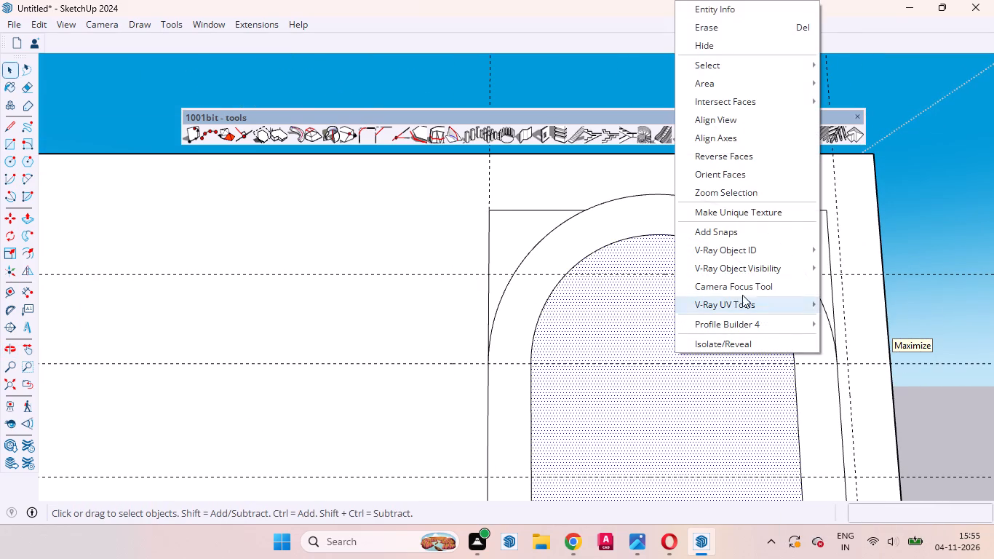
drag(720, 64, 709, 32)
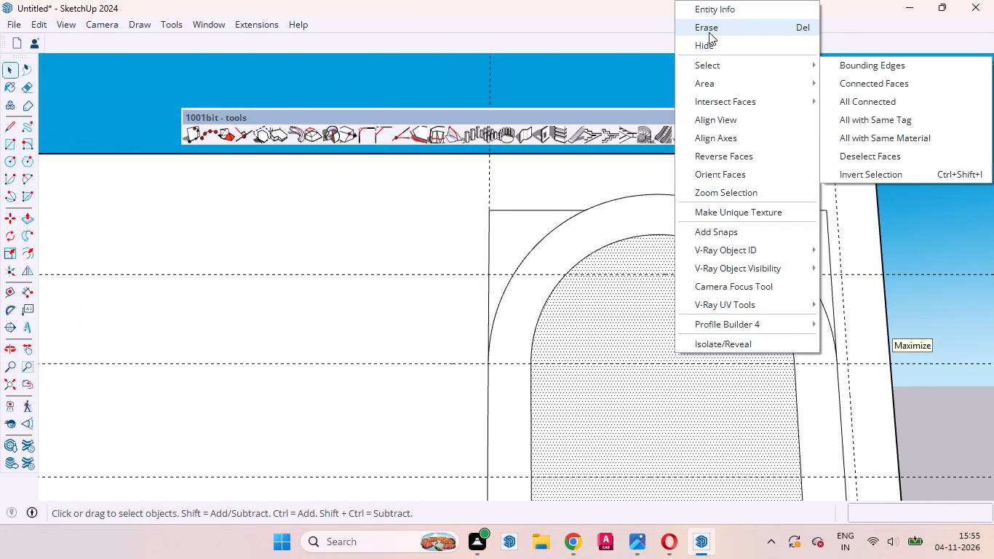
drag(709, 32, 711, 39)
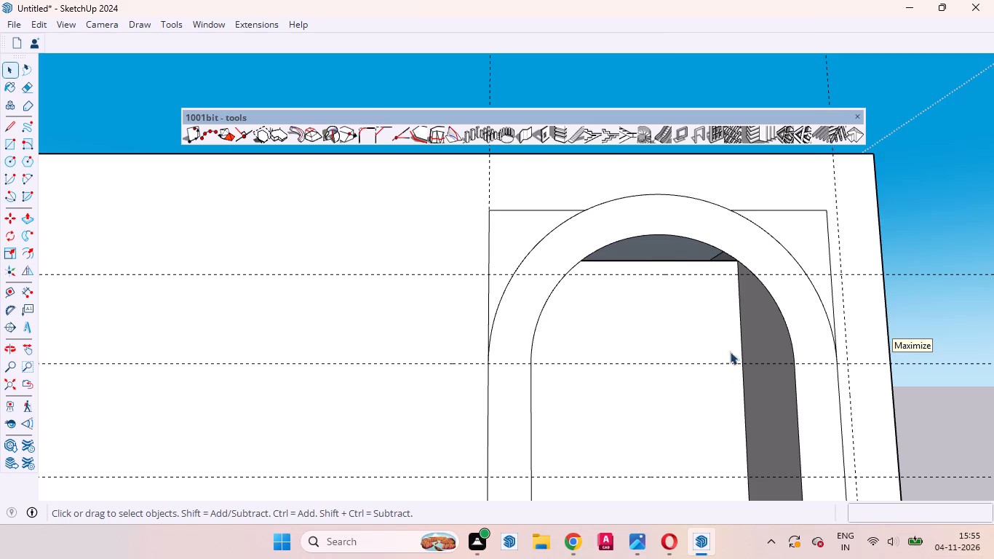
Examine the arched opening and the surfaces behind it from the front and from below.
scroll(731, 343, up, 5)
middle_drag(712, 357, 658, 377)
scroll(663, 373, up, 1)
scroll(686, 309, down, 8)
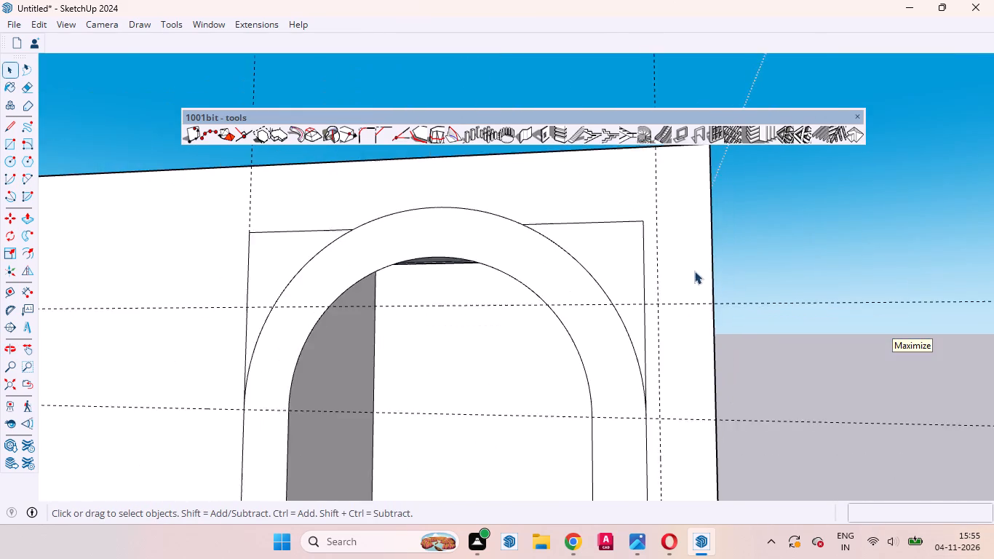
scroll(694, 271, down, 1)
middle_drag(578, 330, 857, 194)
scroll(554, 293, up, 4)
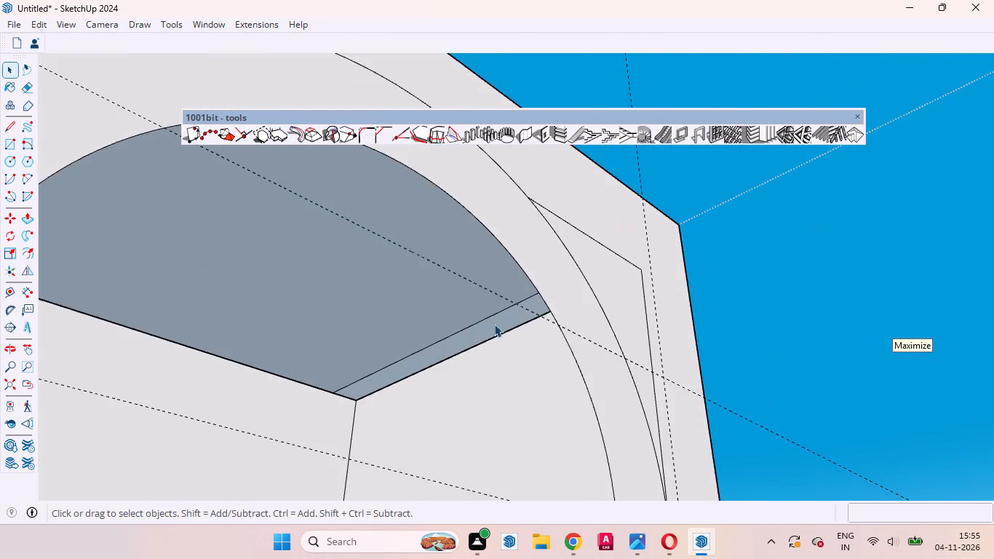
scroll(494, 324, up, 3)
scroll(437, 349, down, 5)
middle_drag(461, 383, 407, 299)
scroll(472, 357, down, 5)
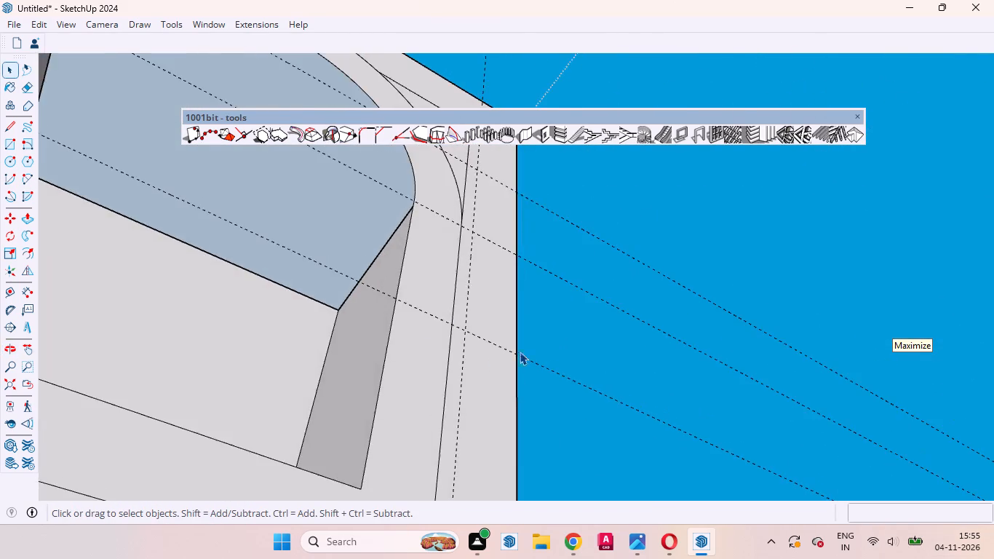
scroll(520, 352, down, 8)
middle_drag(456, 293, 439, 290)
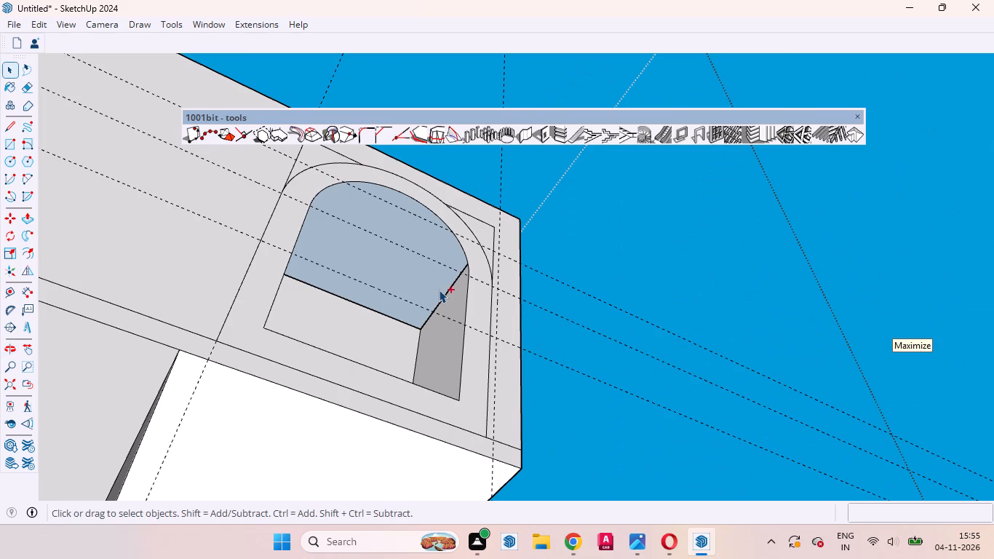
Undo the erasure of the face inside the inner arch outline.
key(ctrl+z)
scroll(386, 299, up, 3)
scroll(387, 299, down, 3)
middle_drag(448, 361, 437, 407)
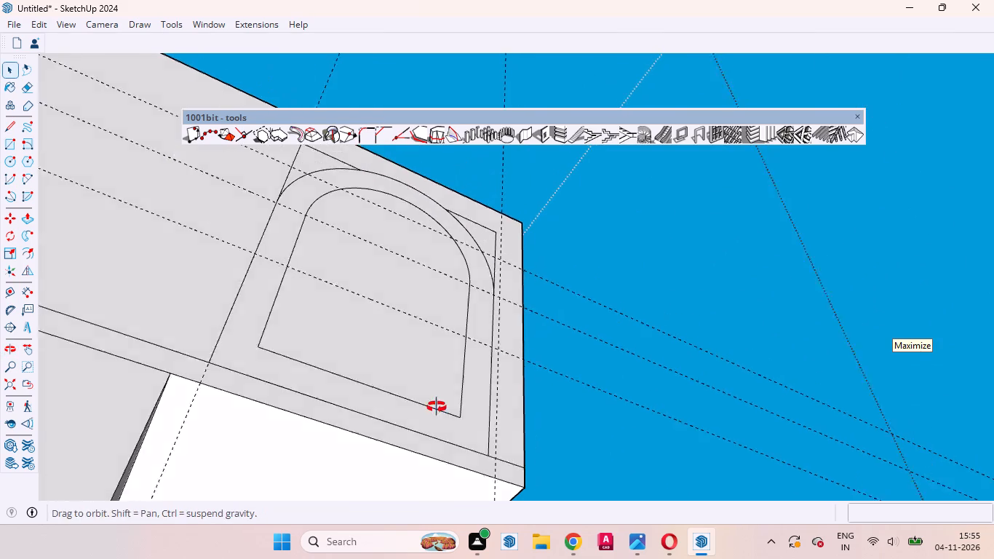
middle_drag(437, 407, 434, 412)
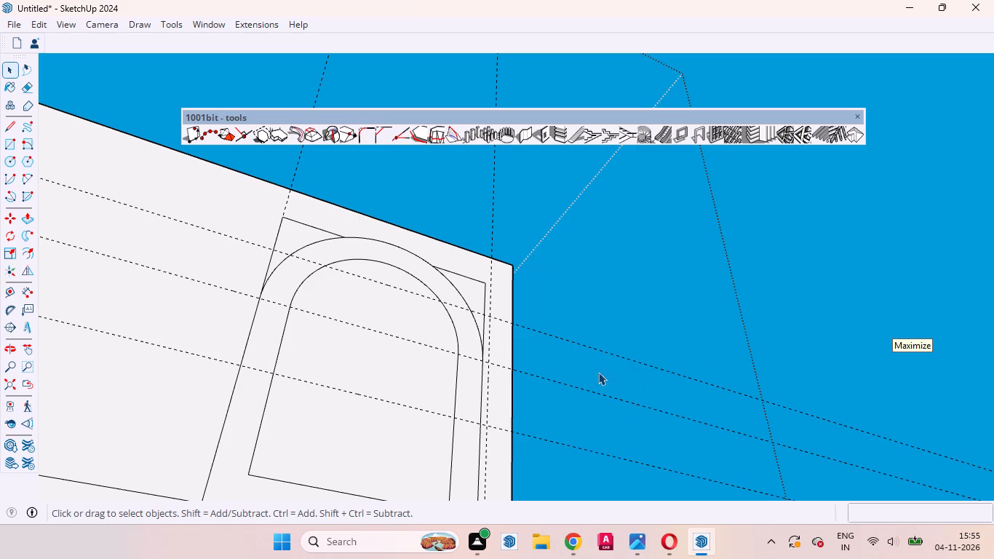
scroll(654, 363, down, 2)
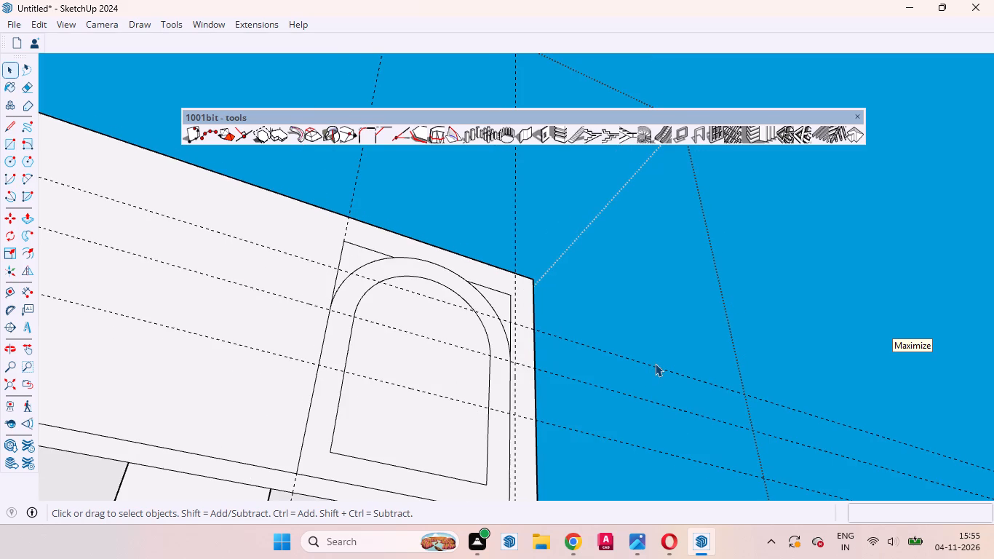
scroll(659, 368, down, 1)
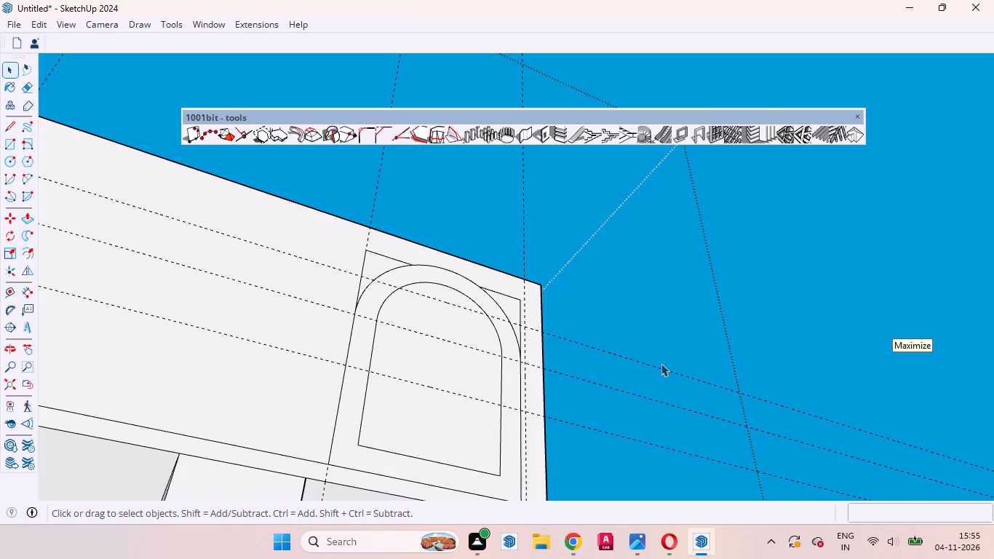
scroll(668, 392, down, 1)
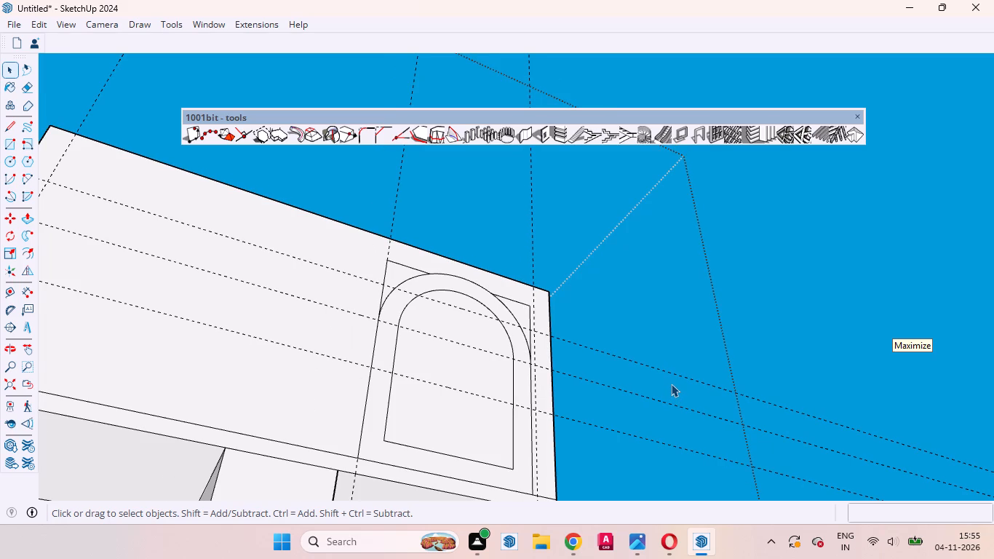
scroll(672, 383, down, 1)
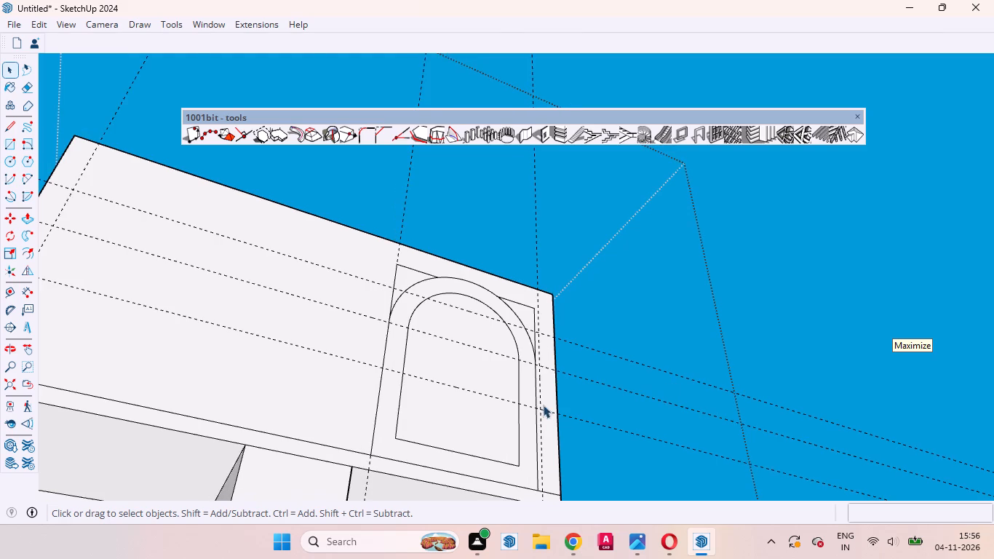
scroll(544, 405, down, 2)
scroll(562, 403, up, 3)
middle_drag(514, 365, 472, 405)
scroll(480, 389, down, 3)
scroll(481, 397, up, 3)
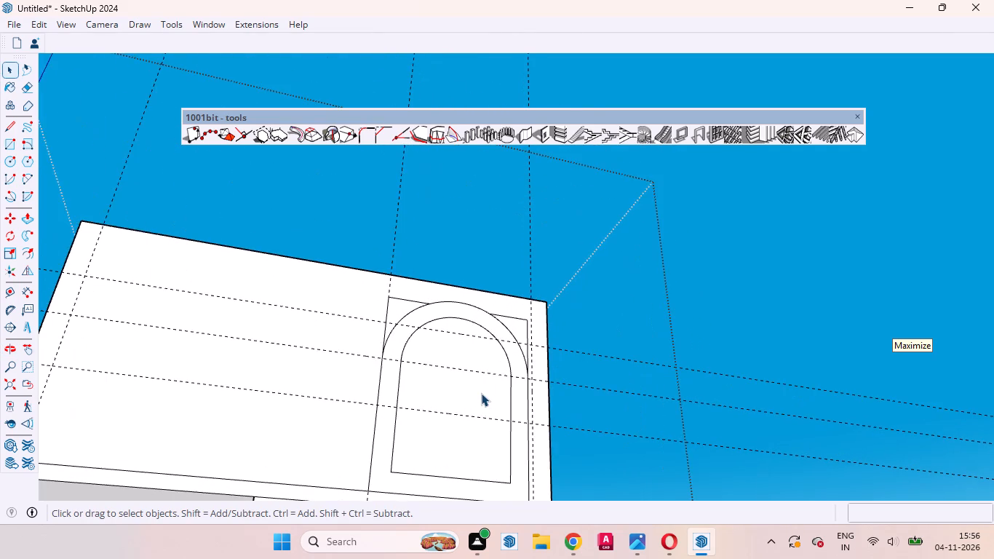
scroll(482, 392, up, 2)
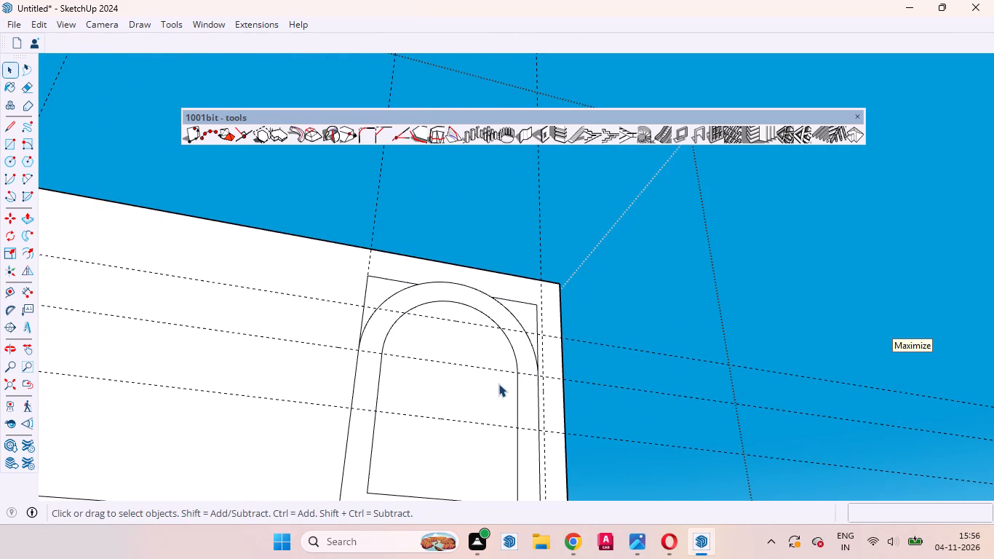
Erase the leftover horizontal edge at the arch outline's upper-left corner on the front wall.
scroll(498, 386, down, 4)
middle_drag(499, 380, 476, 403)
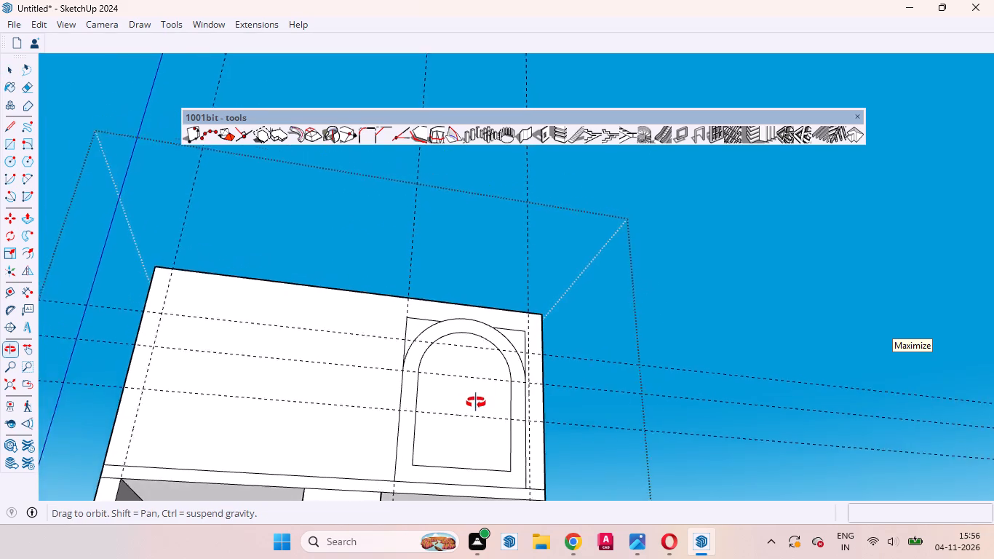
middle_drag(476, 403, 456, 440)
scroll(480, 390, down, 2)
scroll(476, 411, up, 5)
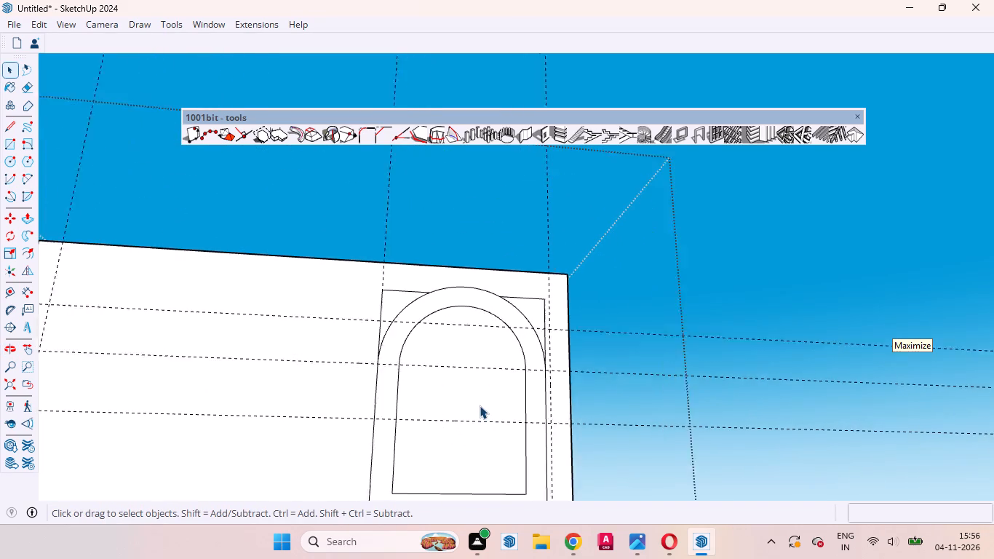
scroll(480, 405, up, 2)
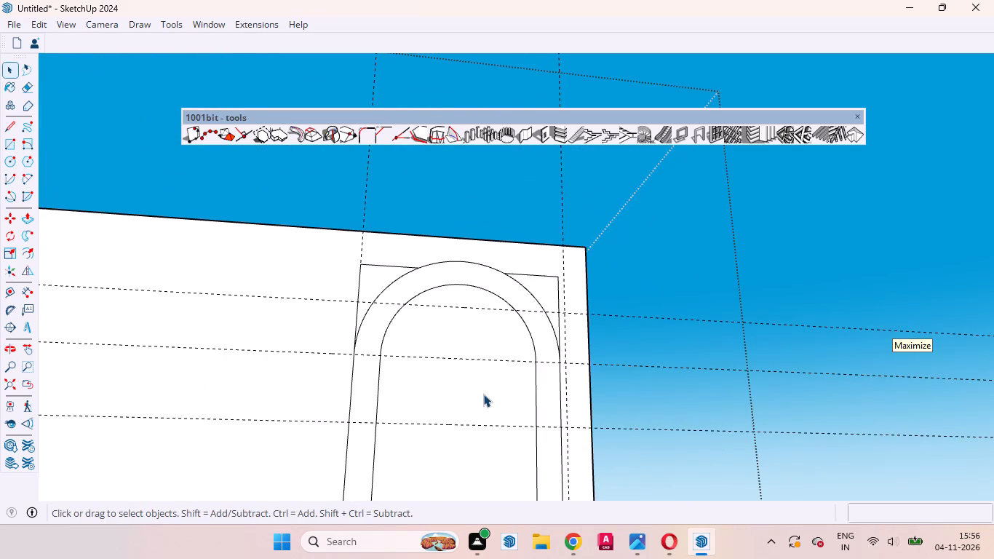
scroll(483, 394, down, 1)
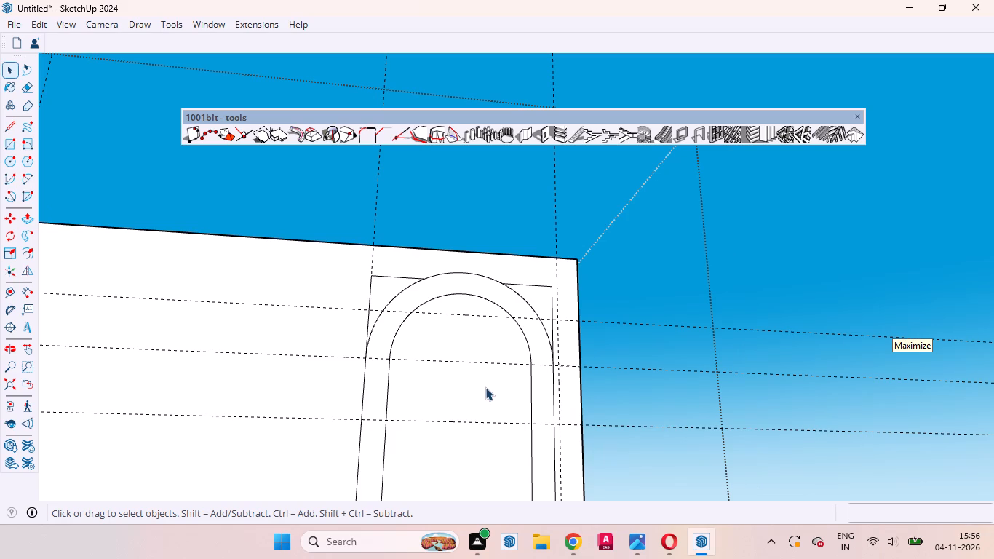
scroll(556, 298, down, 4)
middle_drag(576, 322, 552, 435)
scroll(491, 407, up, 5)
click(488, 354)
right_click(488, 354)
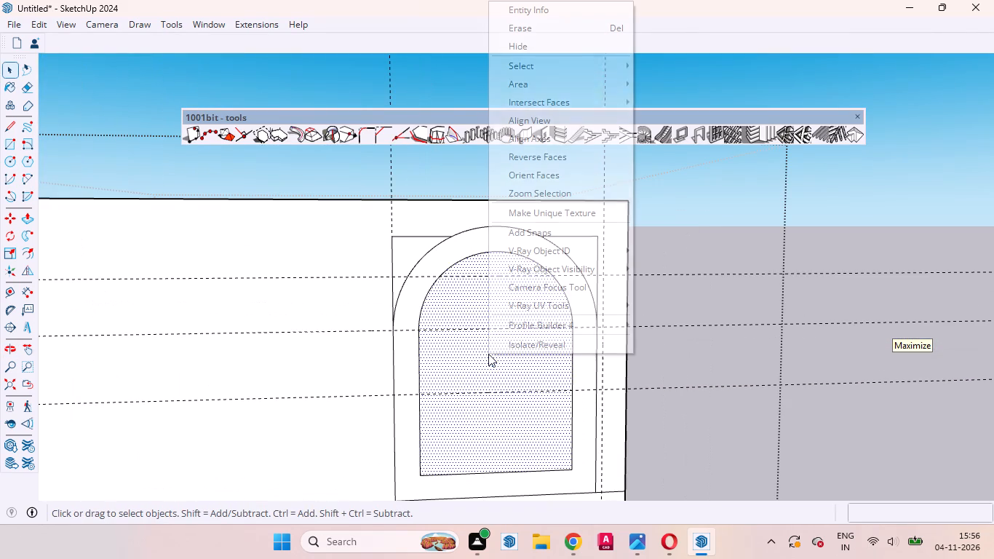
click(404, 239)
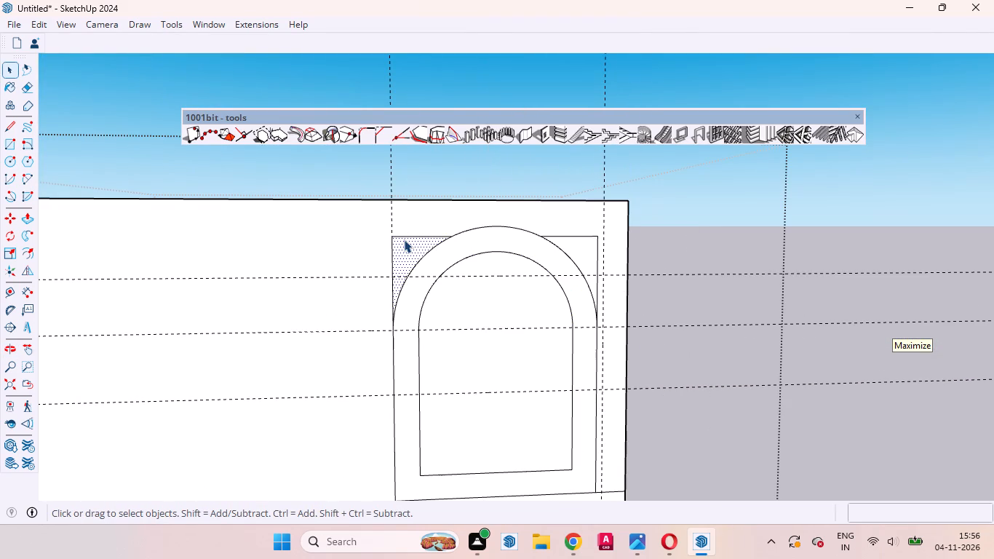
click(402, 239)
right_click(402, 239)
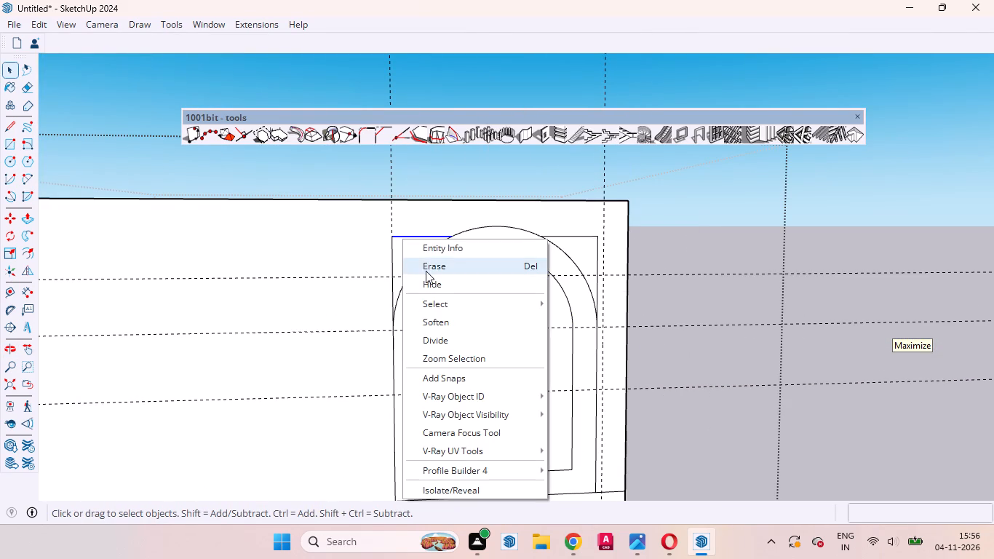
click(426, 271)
Expand the Materials colour swatches, enlarge their display area, narrow the tray and move it clear of the arch.
click(391, 242)
right_click(391, 242)
right_click(391, 244)
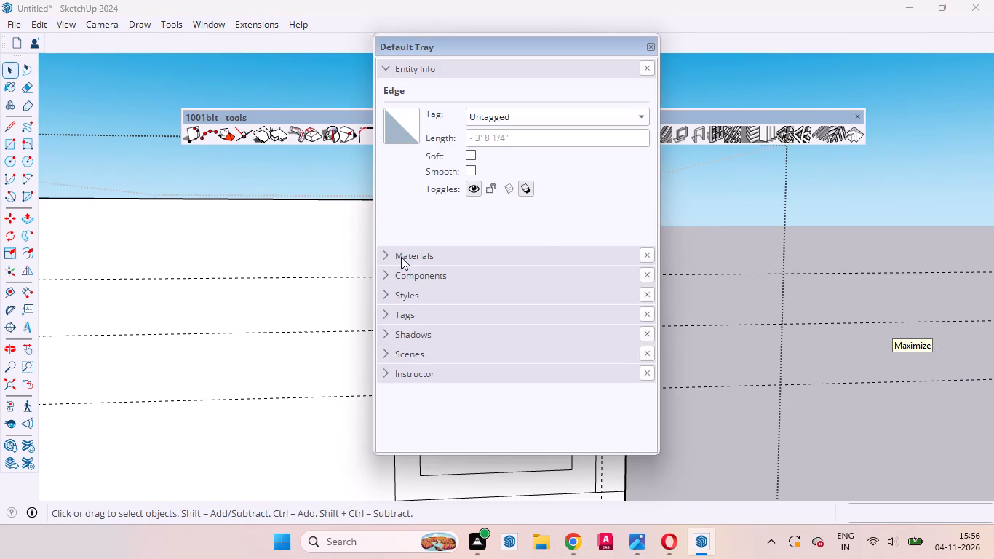
click(725, 209)
drag(510, 47, 577, 85)
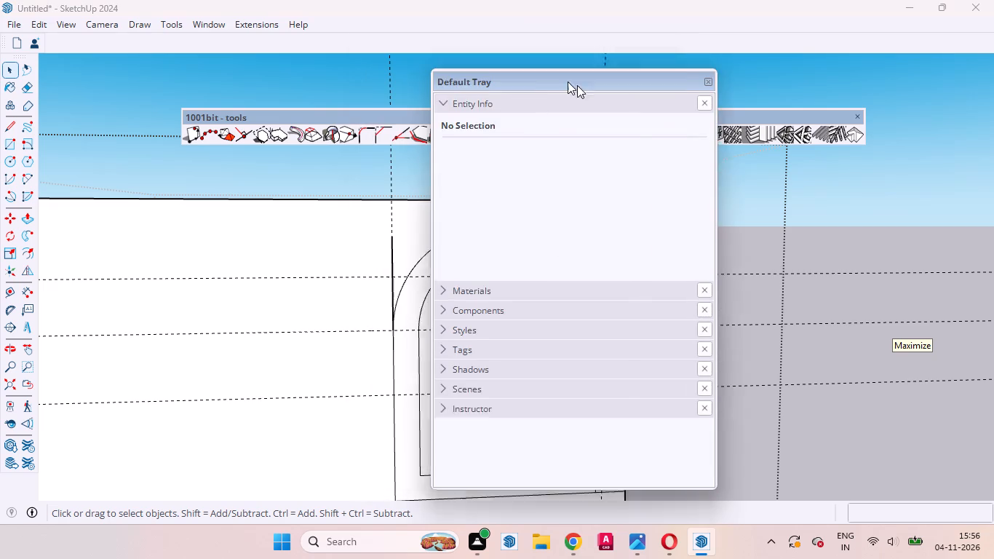
drag(577, 85, 688, 95)
click(592, 122)
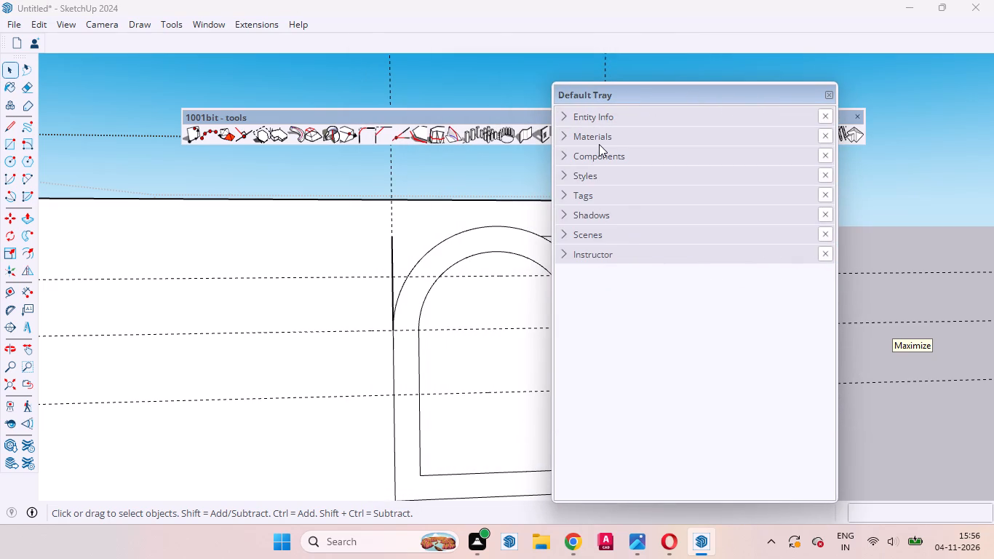
click(598, 144)
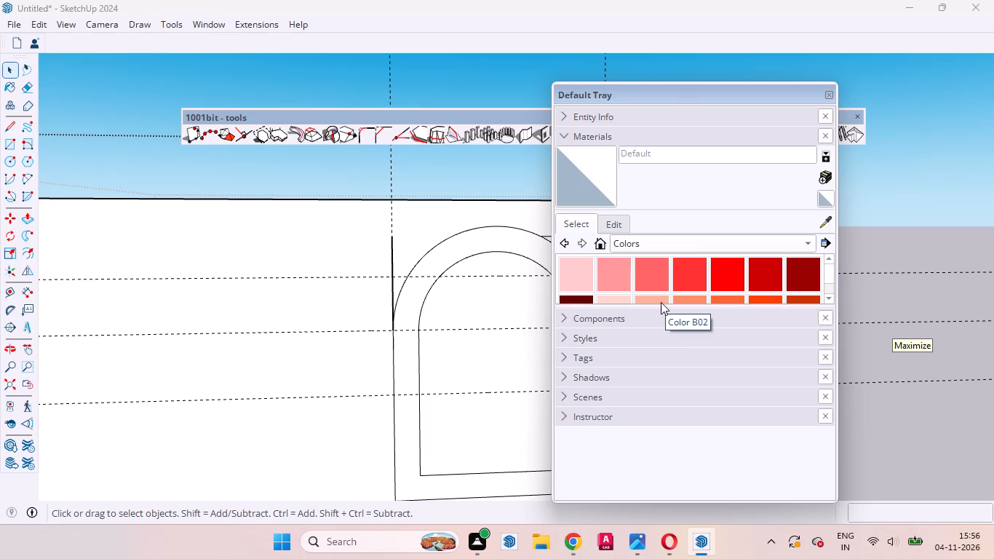
drag(662, 304, 661, 430)
drag(661, 430, 659, 437)
drag(554, 274, 669, 315)
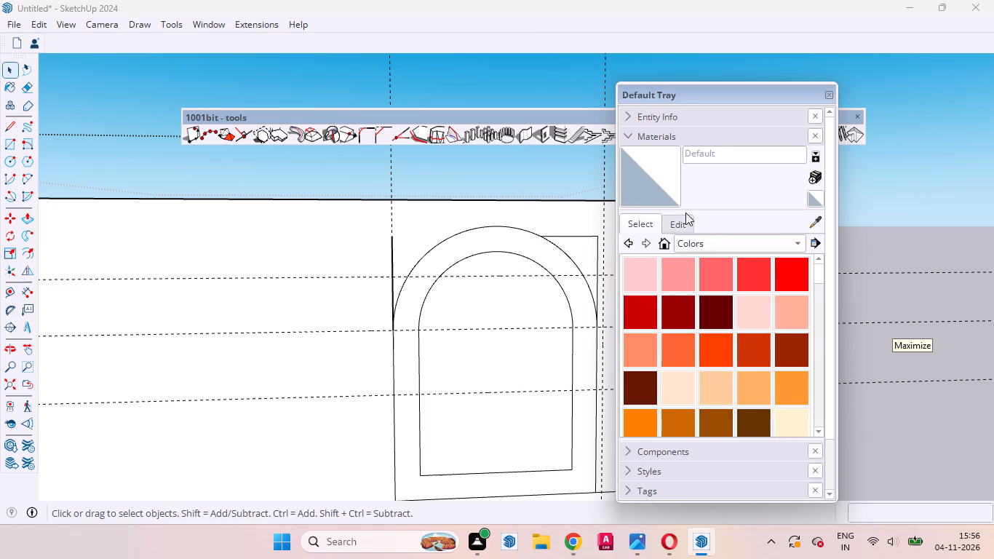
drag(685, 98, 819, 209)
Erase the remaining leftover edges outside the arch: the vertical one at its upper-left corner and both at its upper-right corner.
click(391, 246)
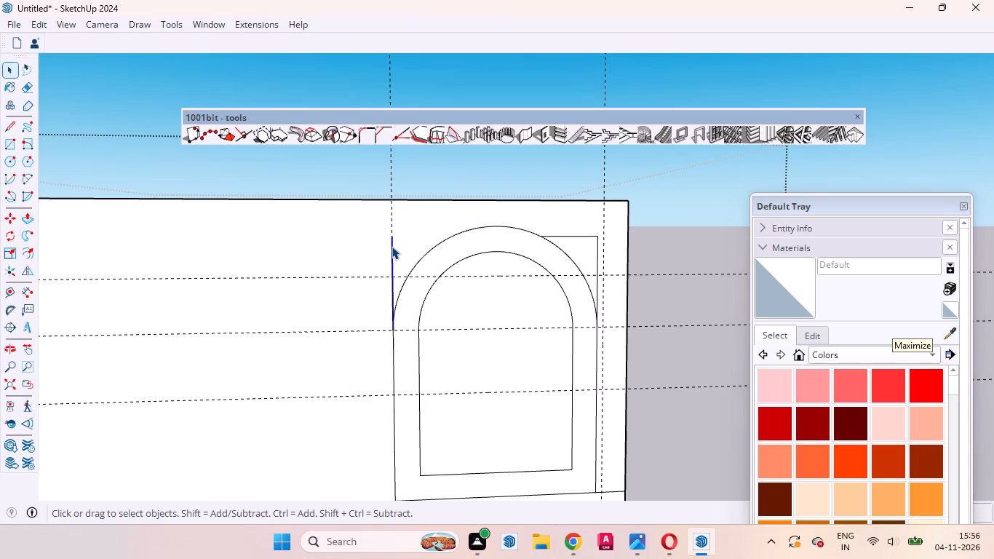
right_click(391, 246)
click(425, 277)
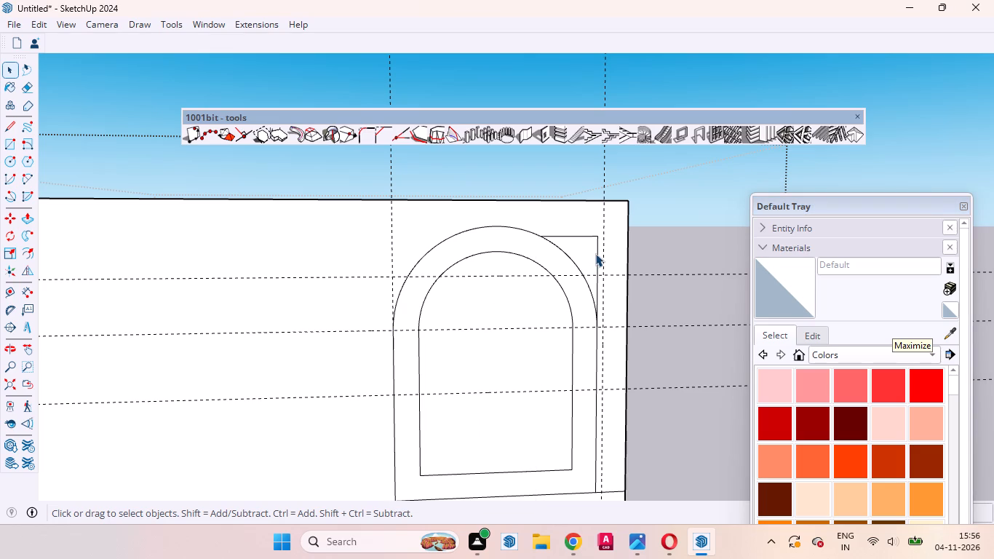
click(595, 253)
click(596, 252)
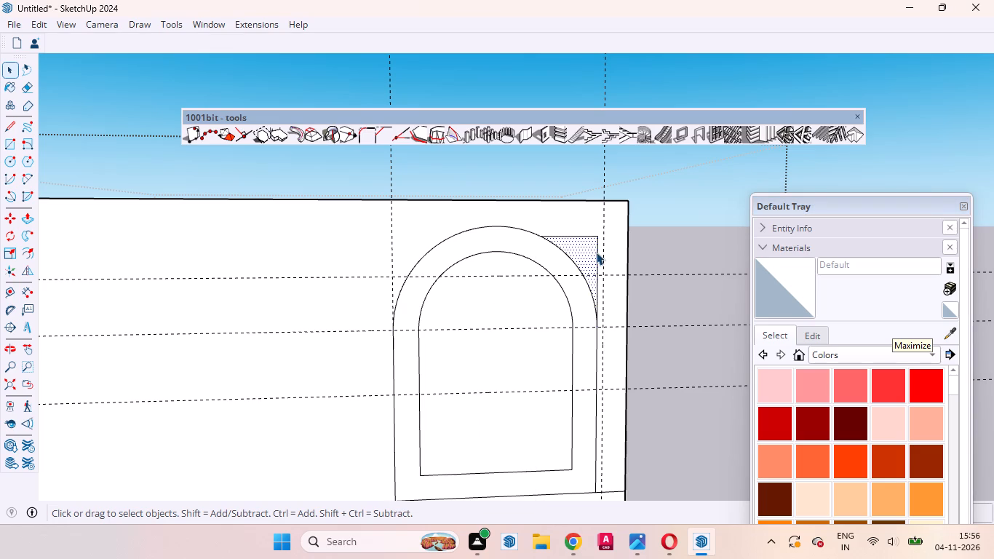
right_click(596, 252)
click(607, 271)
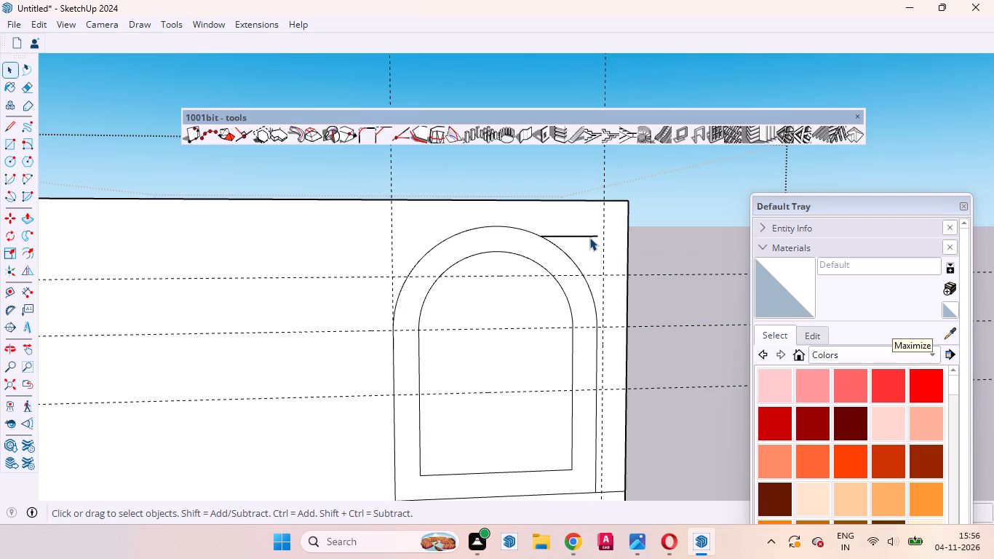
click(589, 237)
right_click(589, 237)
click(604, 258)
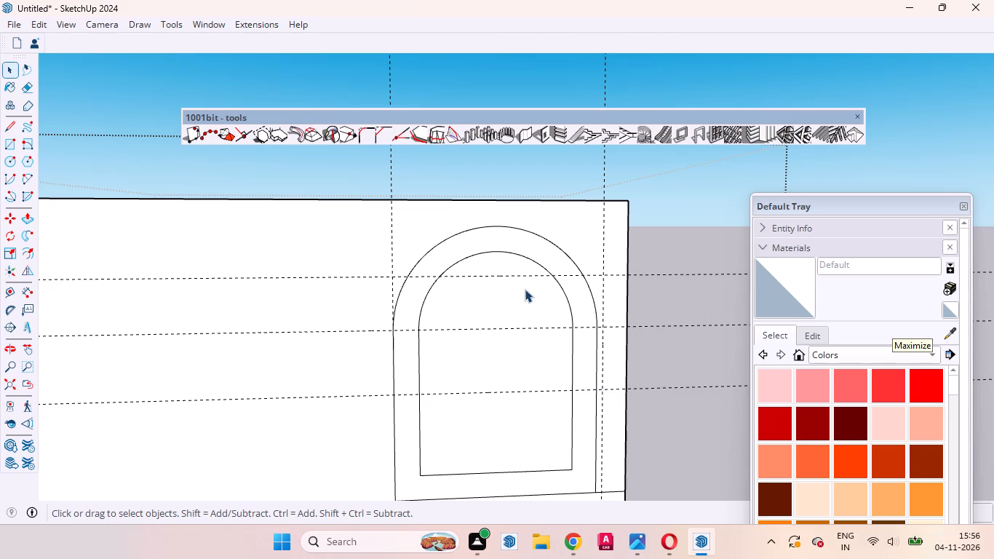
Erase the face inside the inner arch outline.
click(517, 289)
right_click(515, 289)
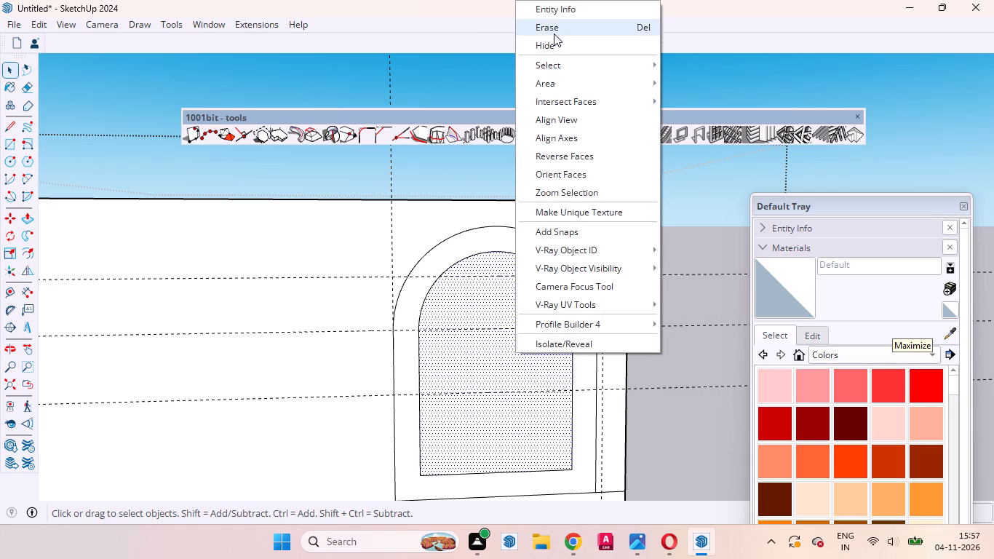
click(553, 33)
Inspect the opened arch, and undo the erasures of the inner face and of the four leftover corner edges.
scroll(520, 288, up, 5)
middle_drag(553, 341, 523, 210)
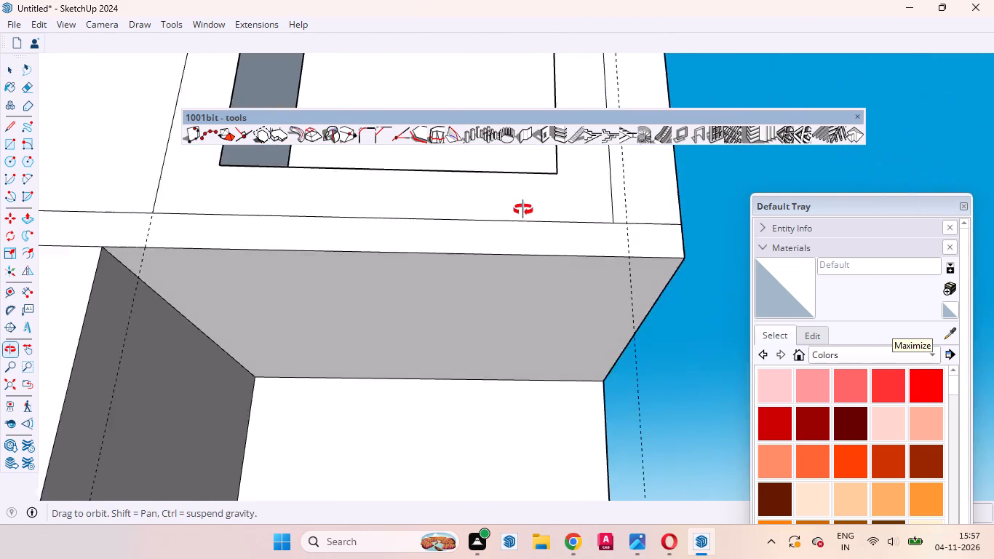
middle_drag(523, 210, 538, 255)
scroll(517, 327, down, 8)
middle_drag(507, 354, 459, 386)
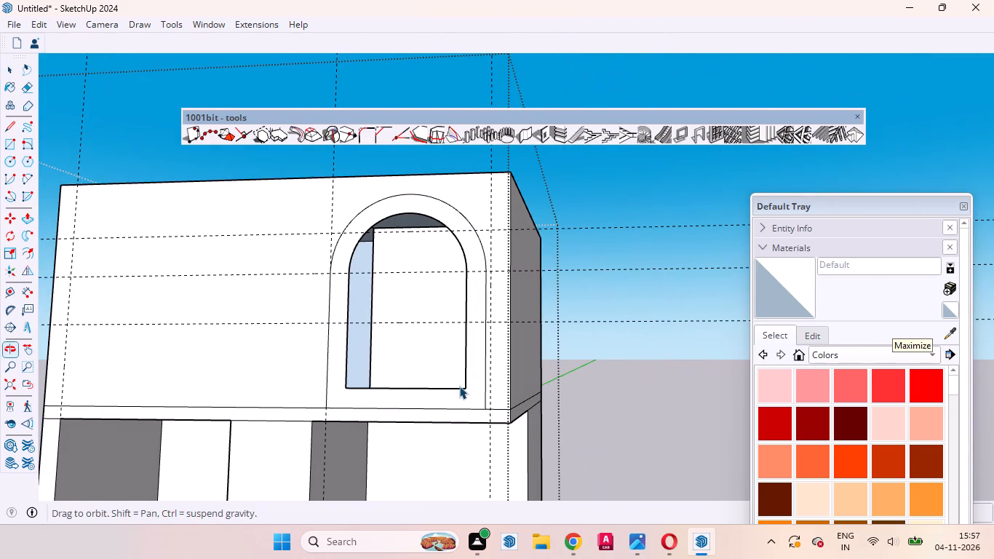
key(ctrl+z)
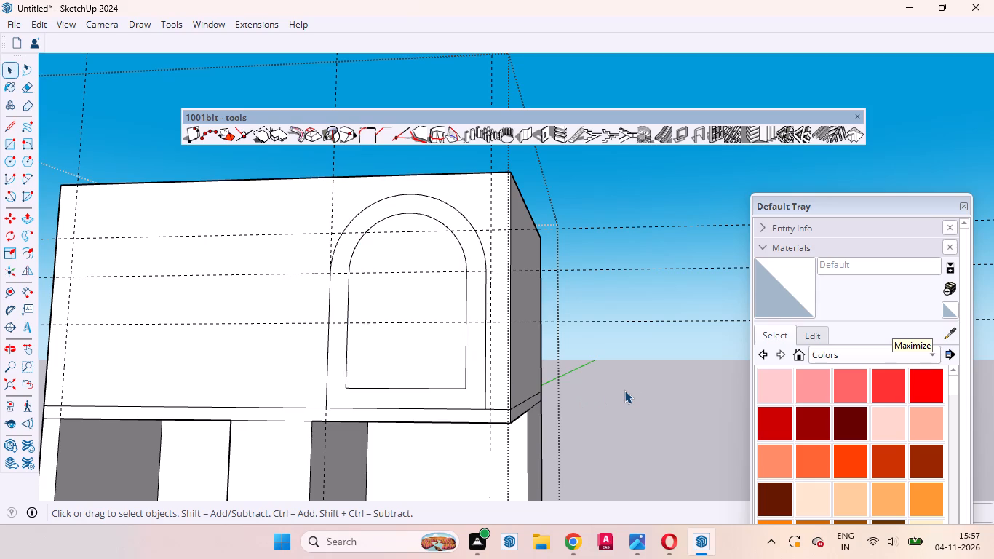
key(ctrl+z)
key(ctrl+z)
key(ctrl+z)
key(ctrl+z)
Undo the earlier guide-line erasures and arch outline work, back to the plain rectangular recess in the upper storey's front wall.
key(ctrl+z)
key(ctrl+z)
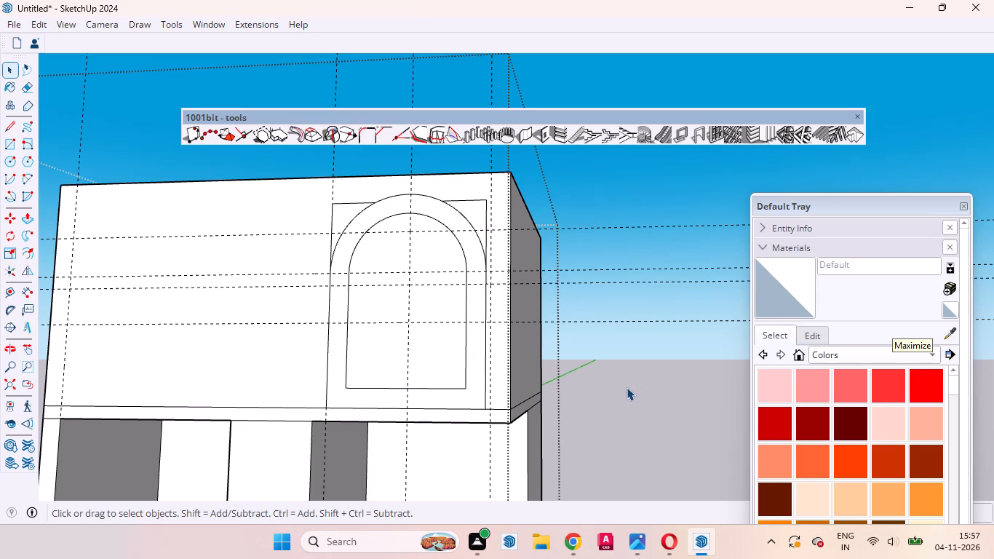
key(ctrl+z)
key(ctrl+z)
key(ctrl+z)
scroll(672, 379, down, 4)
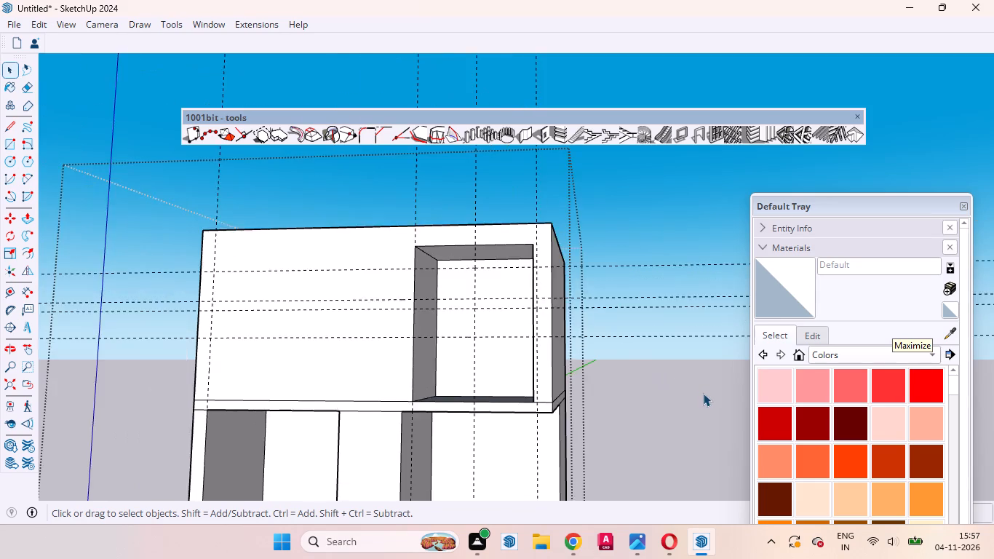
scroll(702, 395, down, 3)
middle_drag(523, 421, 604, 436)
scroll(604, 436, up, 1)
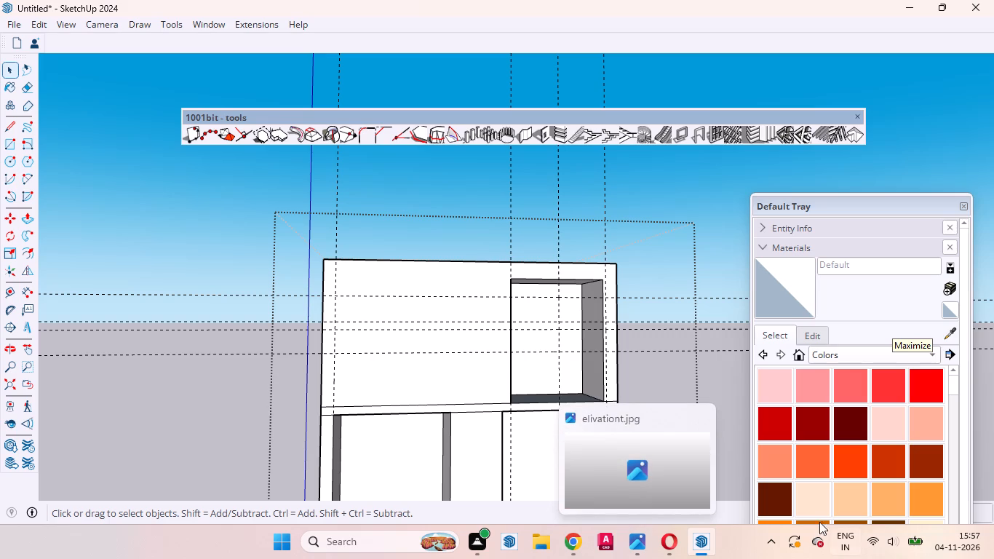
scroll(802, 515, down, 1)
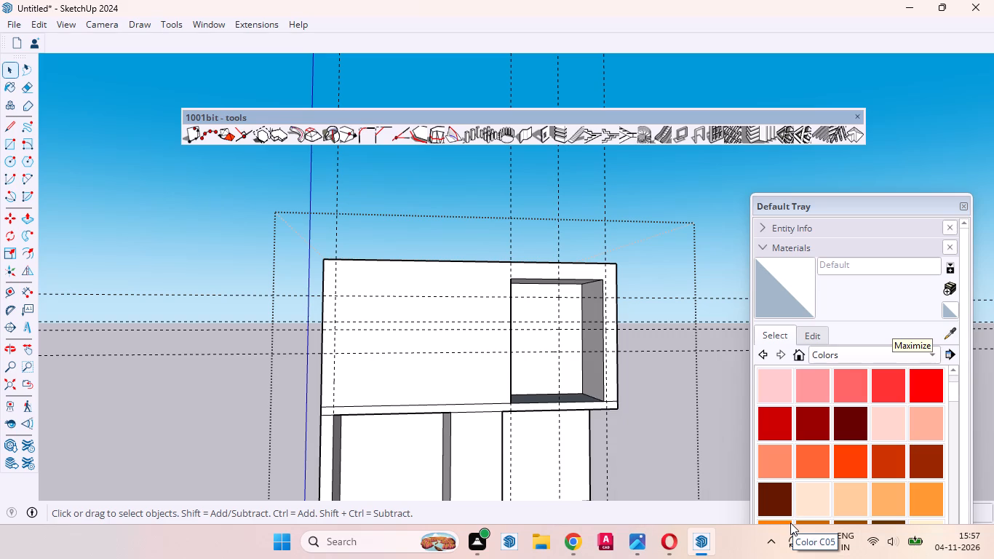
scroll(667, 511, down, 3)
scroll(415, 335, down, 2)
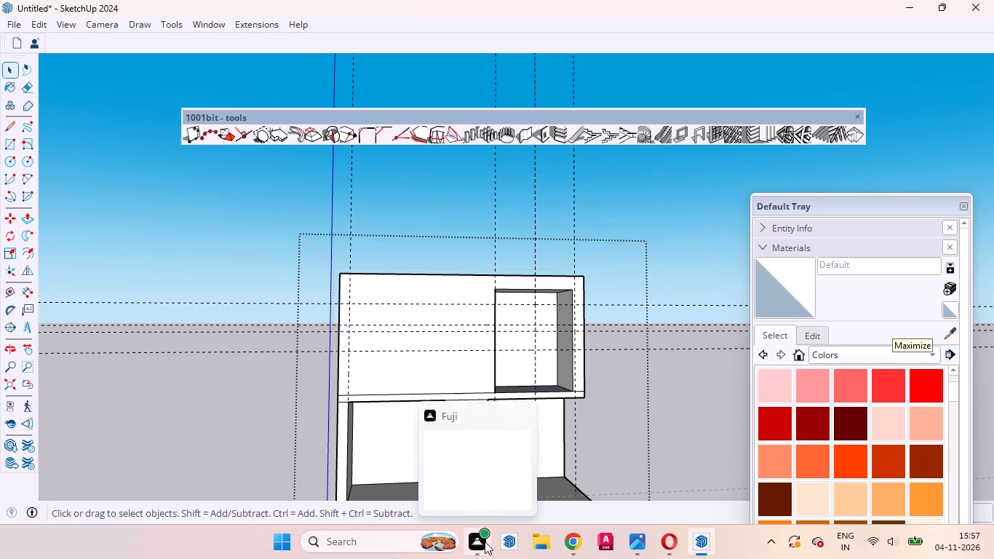
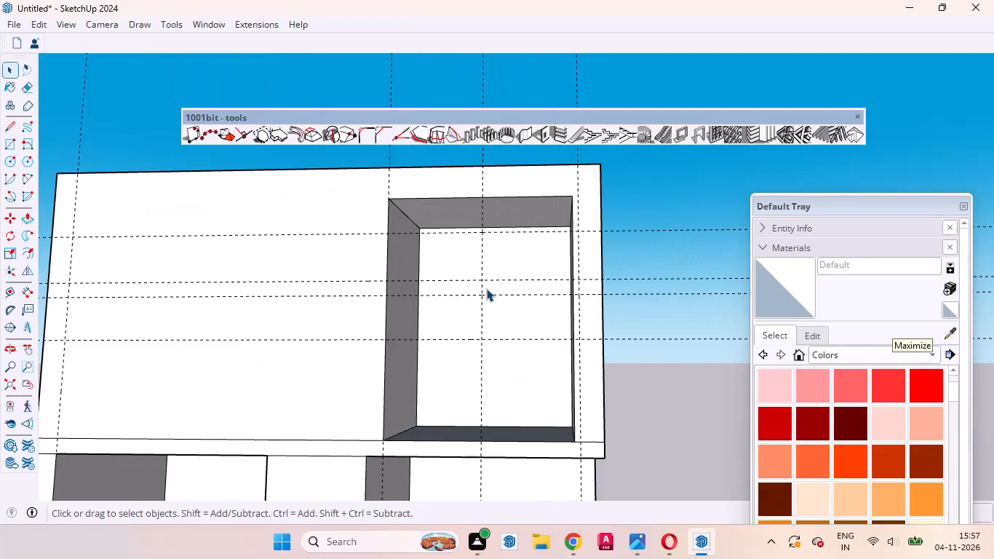
Examine the plain rectangular recess in the upper storey's front wall from several angles.
scroll(486, 288, down, 3)
middle_drag(488, 284, 453, 250)
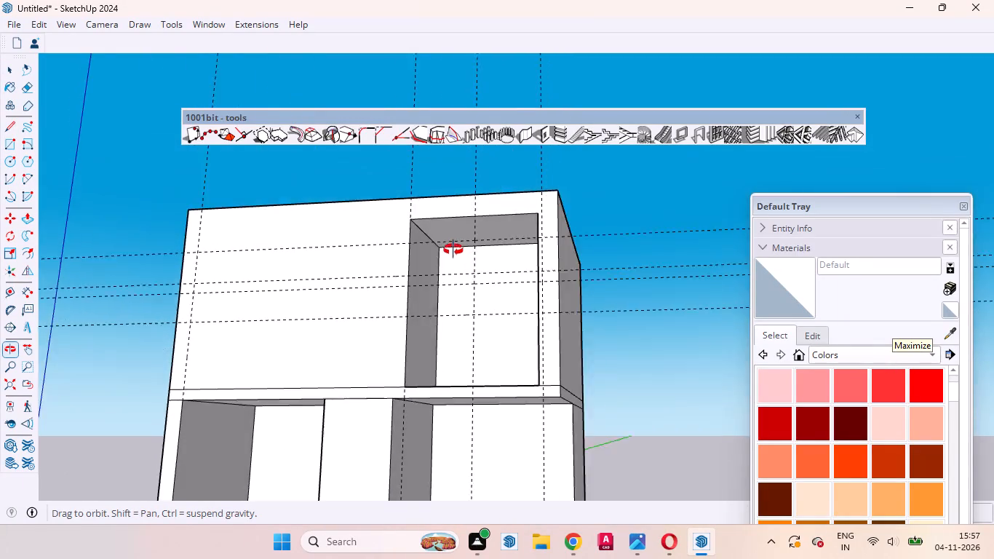
middle_drag(453, 250, 341, 242)
scroll(346, 243, up, 1)
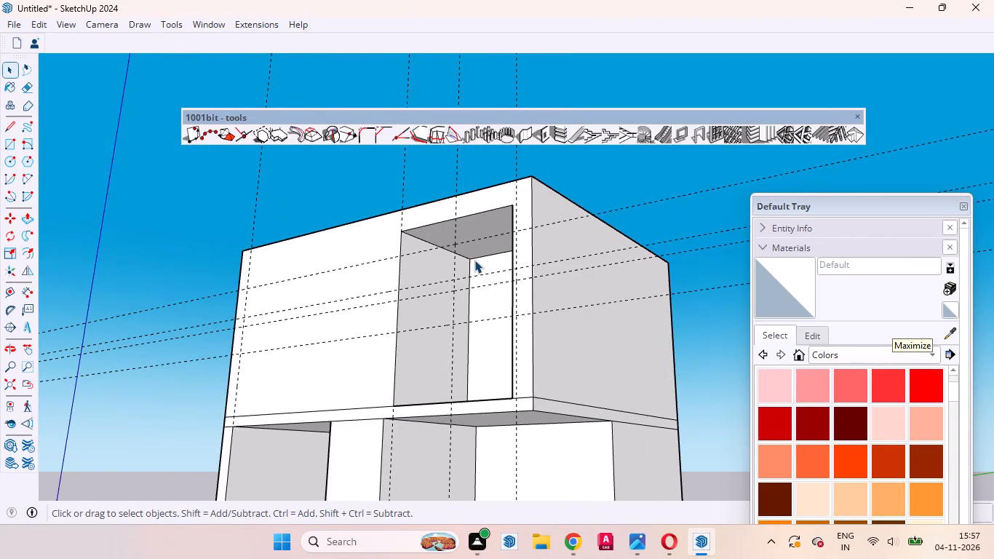
scroll(474, 260, up, 2)
middle_drag(459, 274, 496, 278)
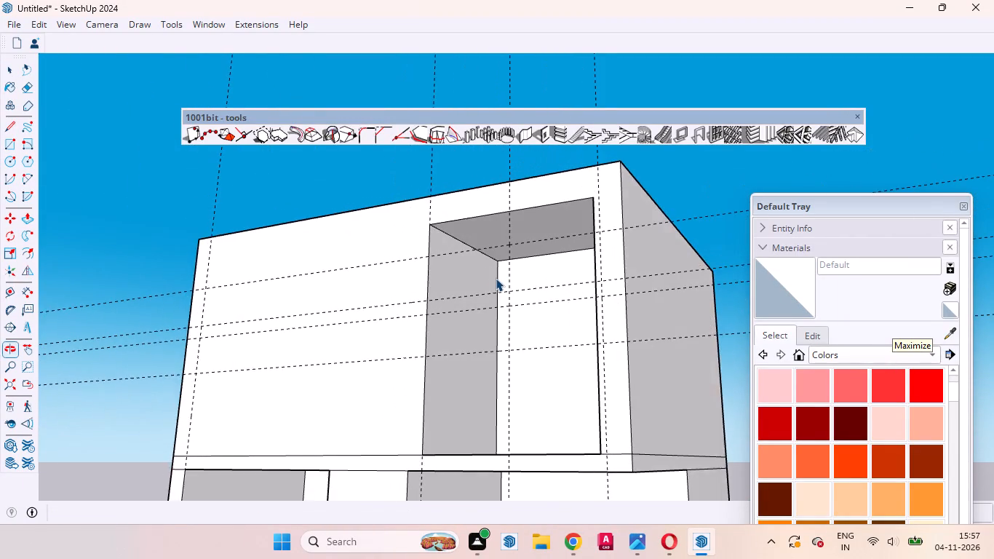
scroll(496, 278, up, 1)
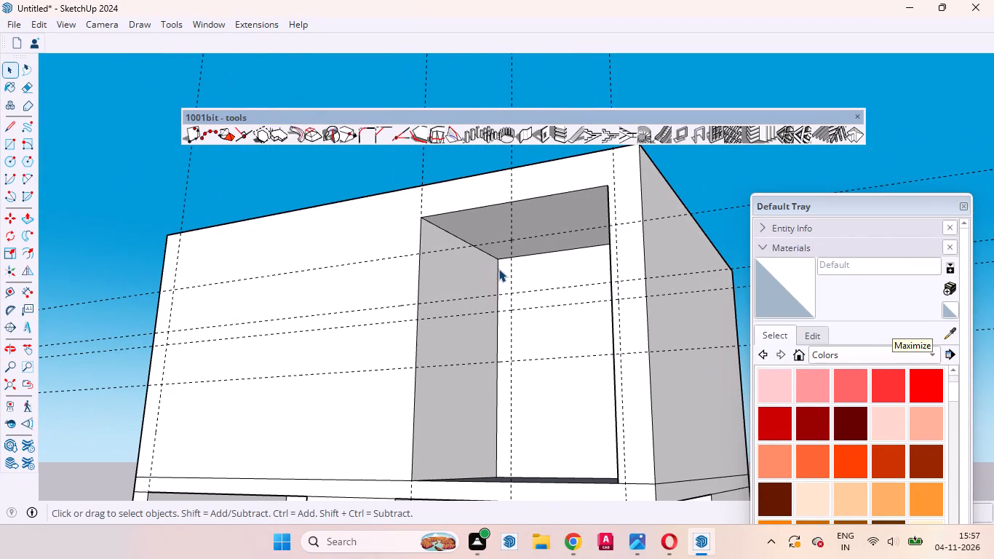
scroll(498, 269, up, 2)
middle_drag(503, 271, 525, 269)
scroll(525, 269, up, 1)
scroll(504, 261, down, 6)
middle_drag(506, 250, 556, 297)
scroll(549, 250, down, 4)
scroll(552, 248, up, 5)
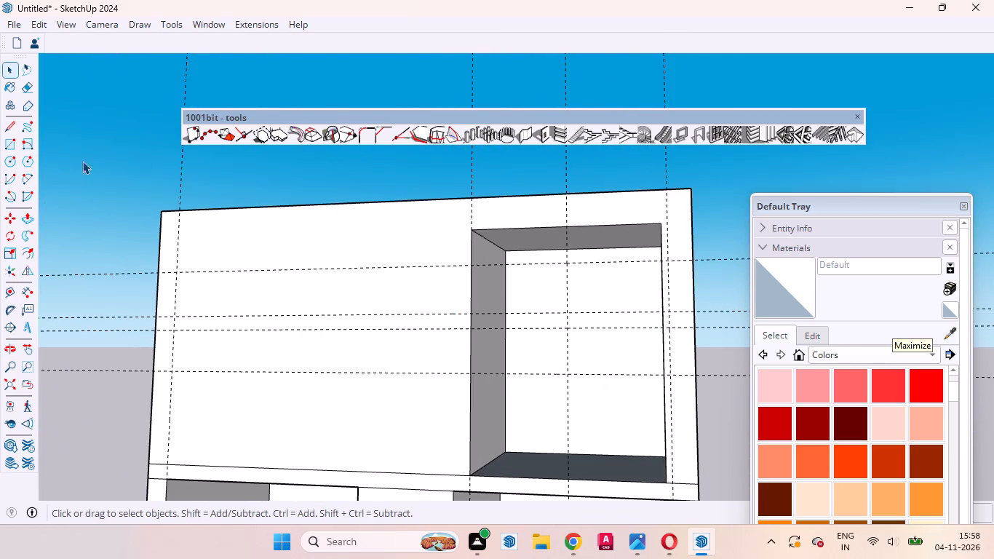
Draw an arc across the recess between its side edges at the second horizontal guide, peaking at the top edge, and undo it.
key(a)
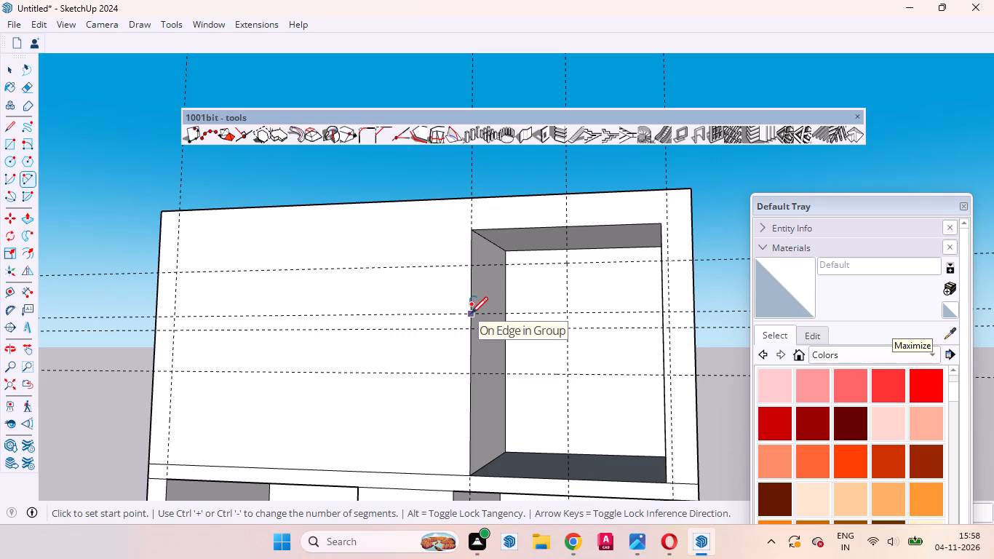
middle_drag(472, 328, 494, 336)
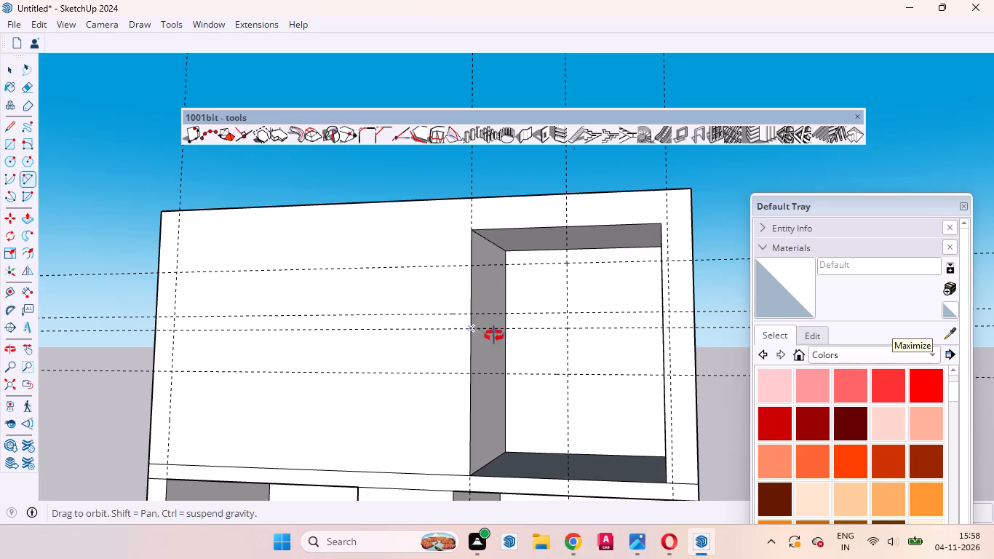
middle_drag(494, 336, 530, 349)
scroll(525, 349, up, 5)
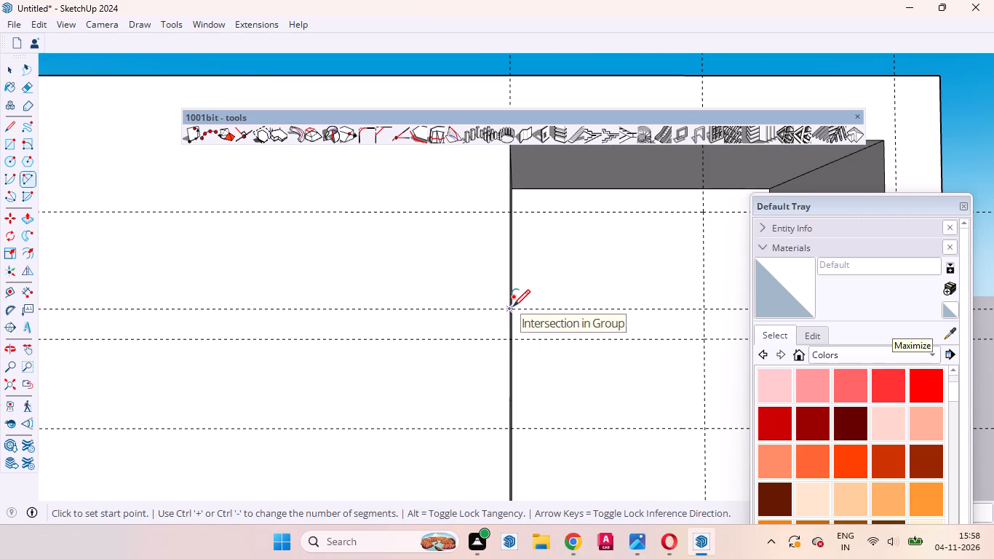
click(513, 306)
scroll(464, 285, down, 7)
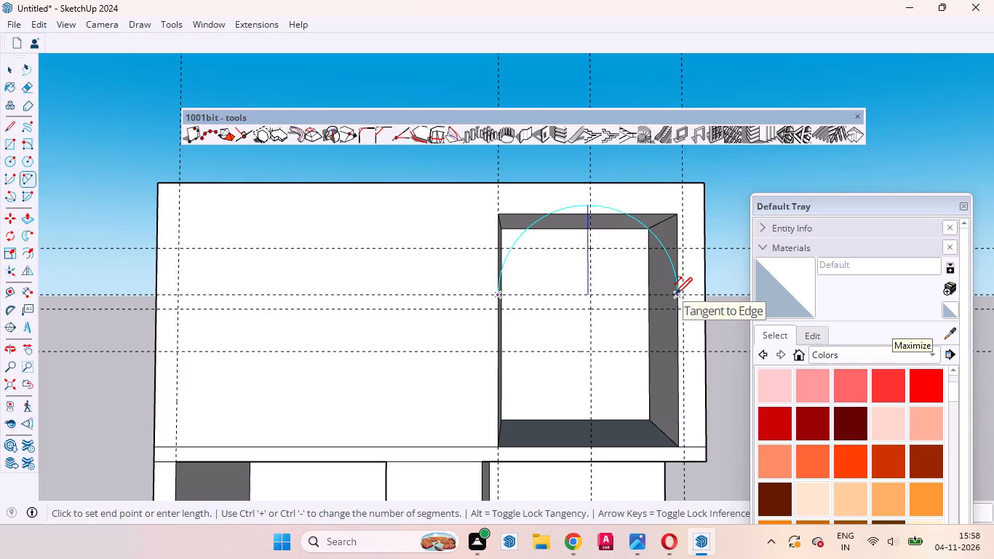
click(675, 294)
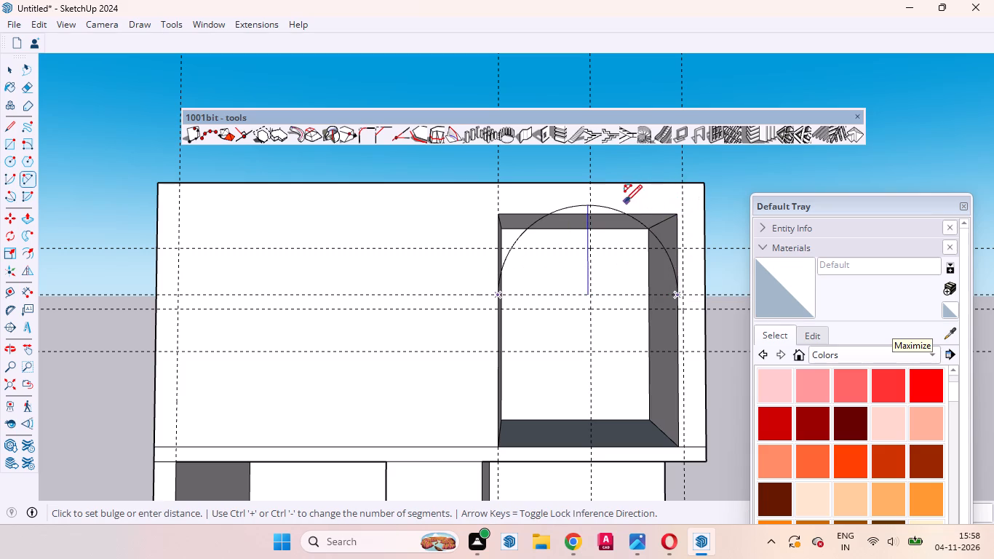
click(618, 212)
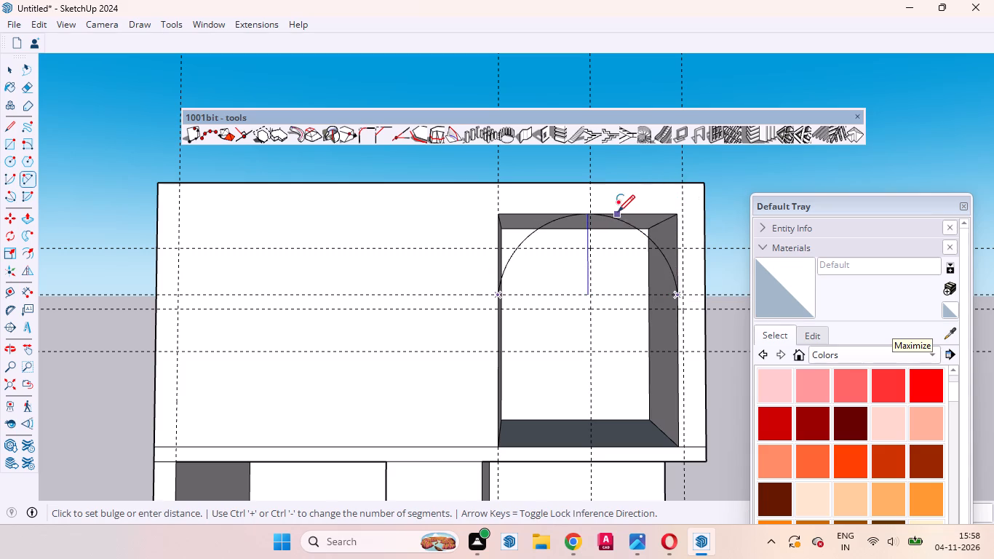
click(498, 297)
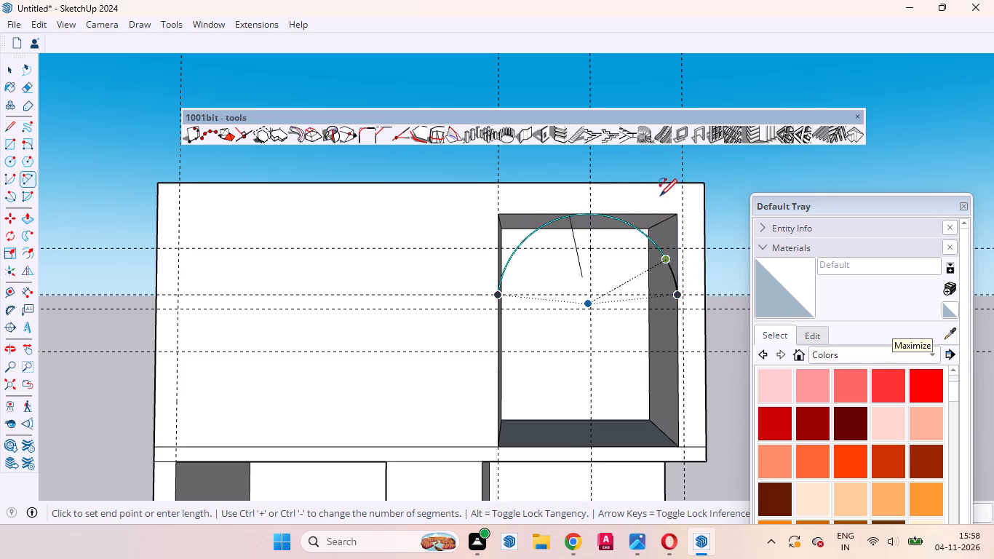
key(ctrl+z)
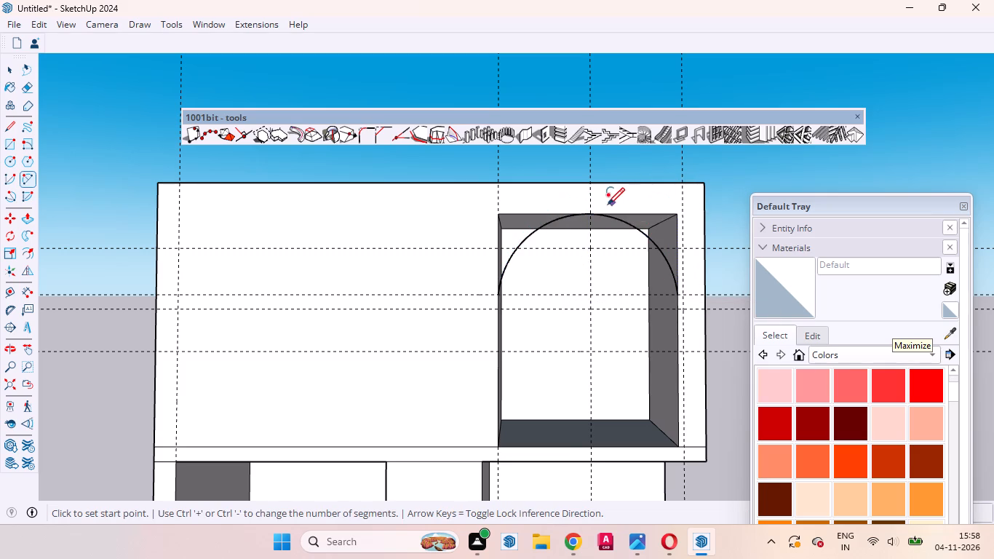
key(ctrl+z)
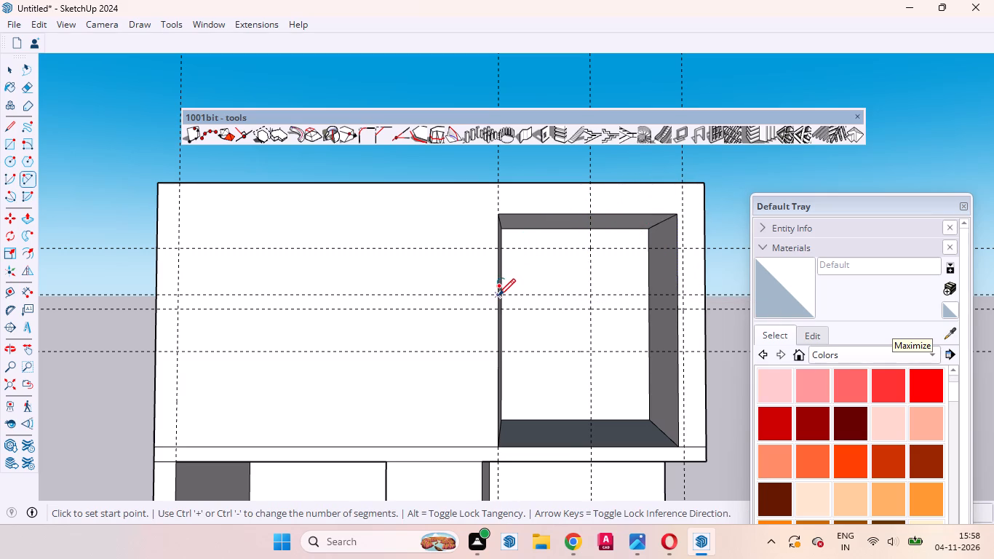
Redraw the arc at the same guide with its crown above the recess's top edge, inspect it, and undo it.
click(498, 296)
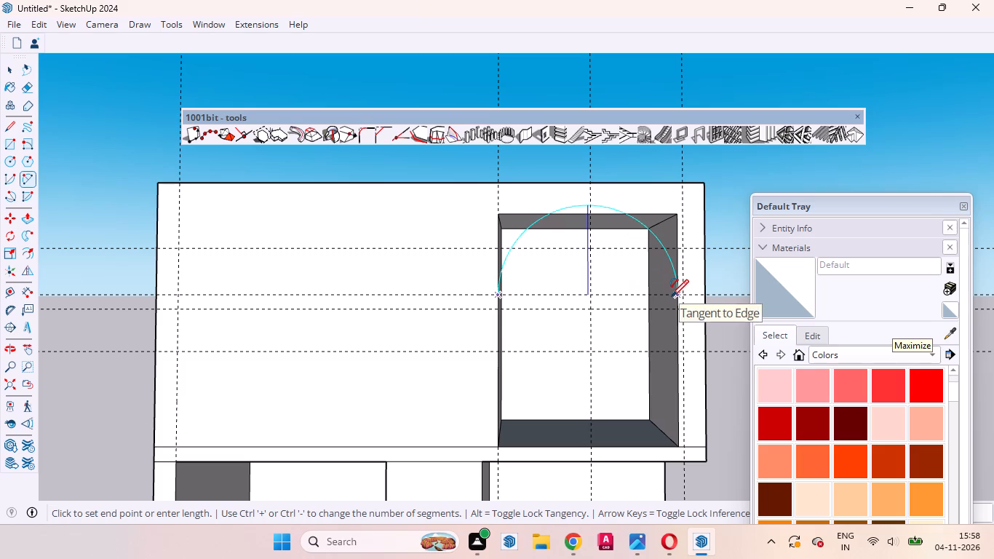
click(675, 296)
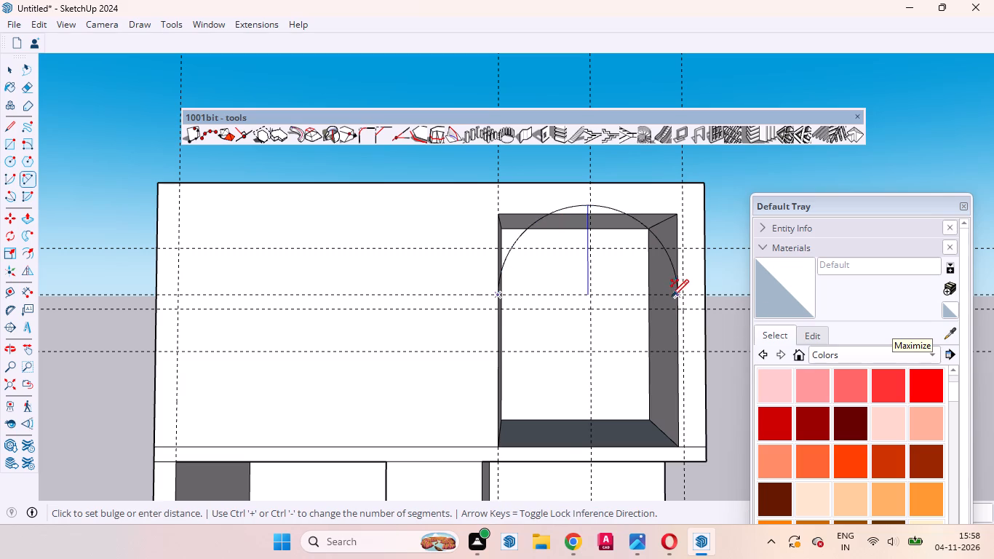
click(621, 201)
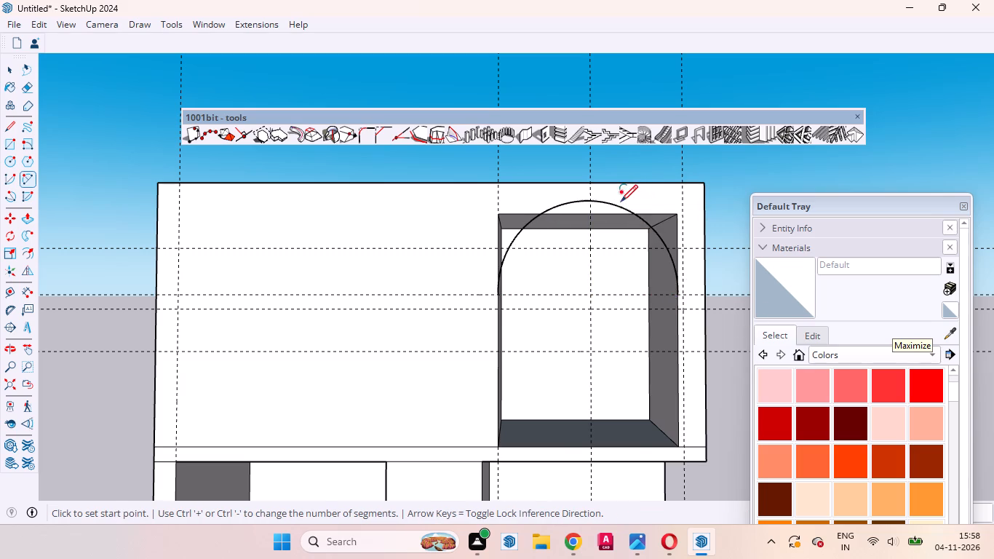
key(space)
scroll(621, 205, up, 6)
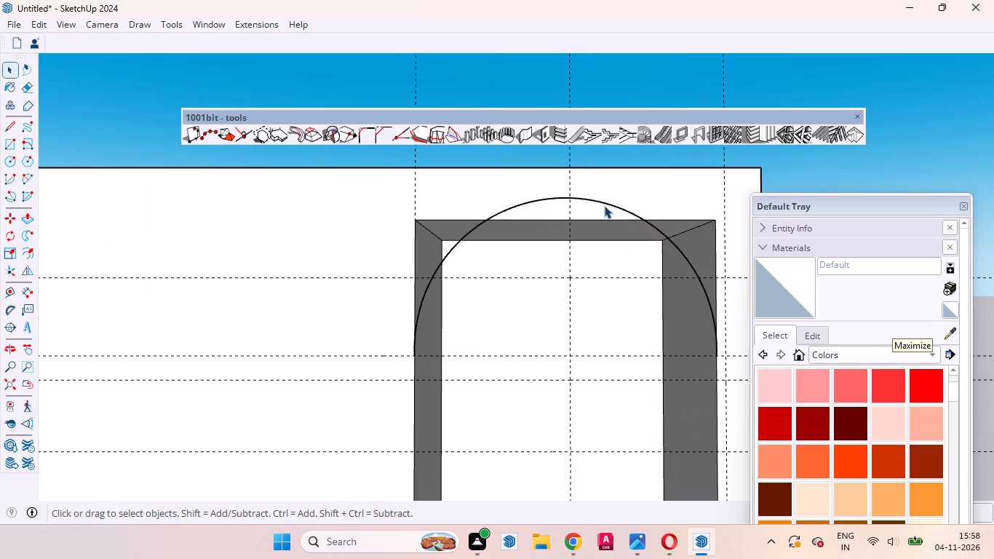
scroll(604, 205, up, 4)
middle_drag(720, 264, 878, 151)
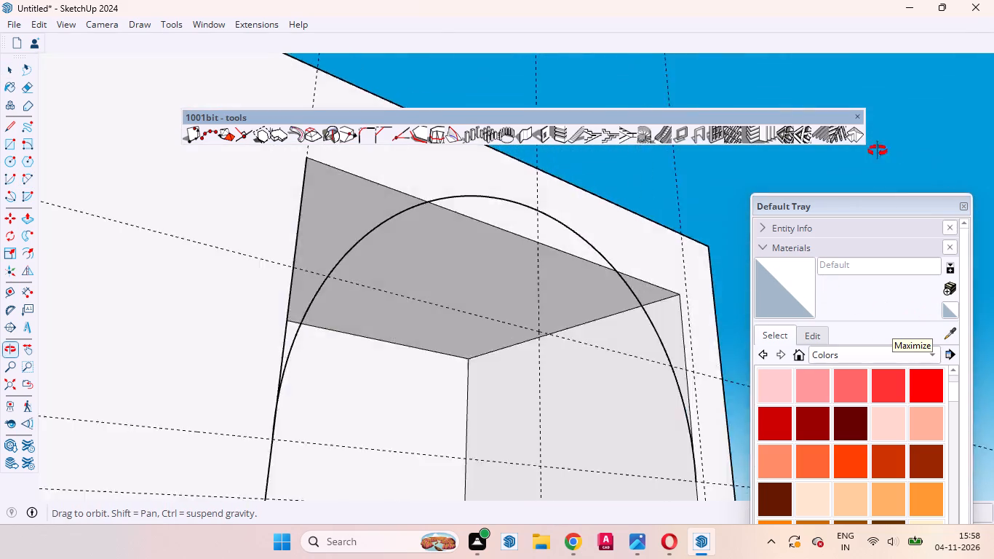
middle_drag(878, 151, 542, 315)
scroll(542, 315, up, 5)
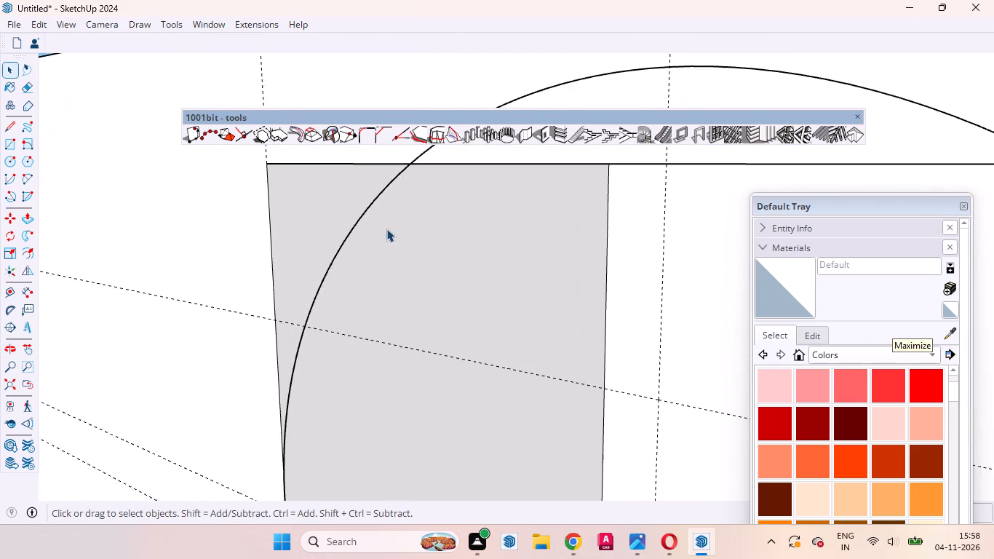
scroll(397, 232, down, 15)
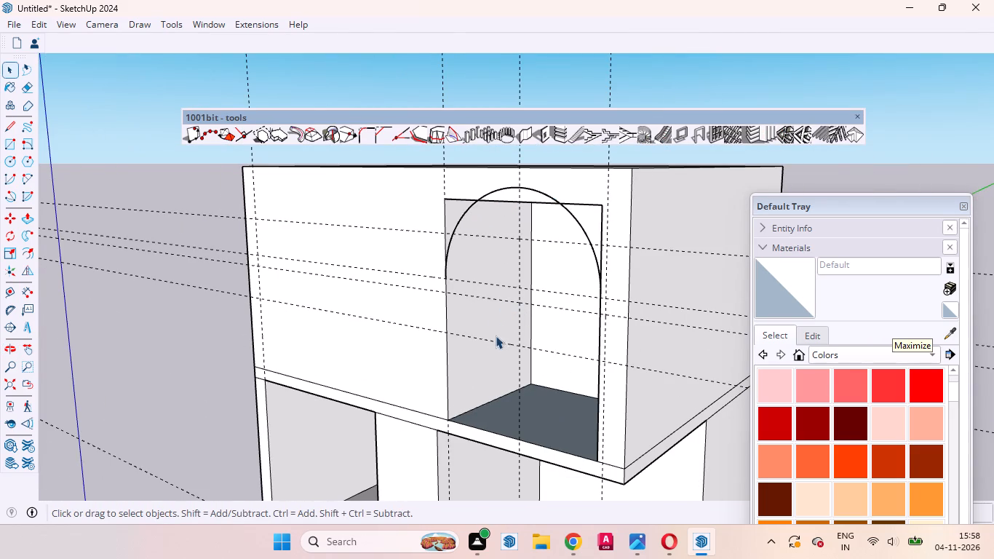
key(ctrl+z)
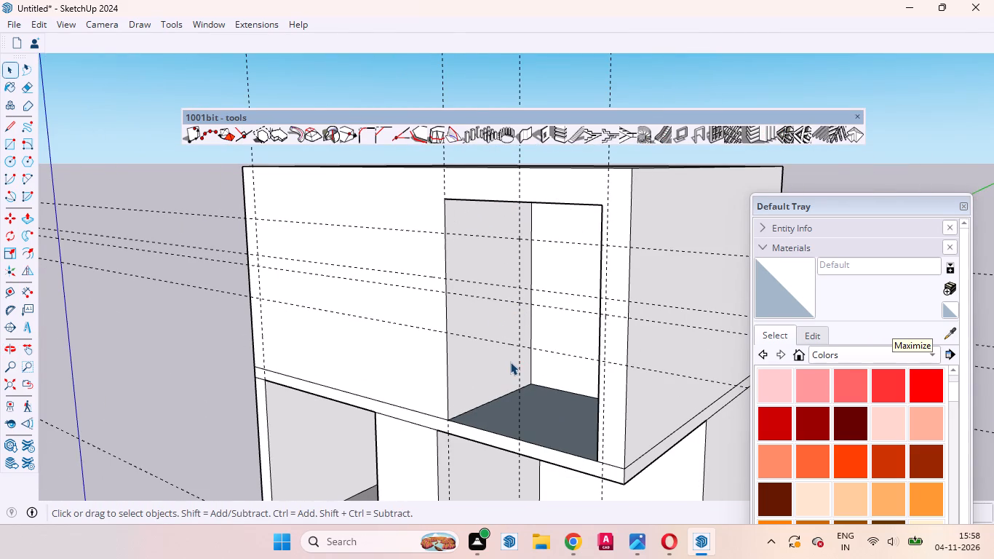
Start a new empty group and draw a rectangle in it covering the upper recess opening from corner to corner.
scroll(528, 325, down, 4)
middle_drag(518, 345, 634, 338)
scroll(556, 376, up, 5)
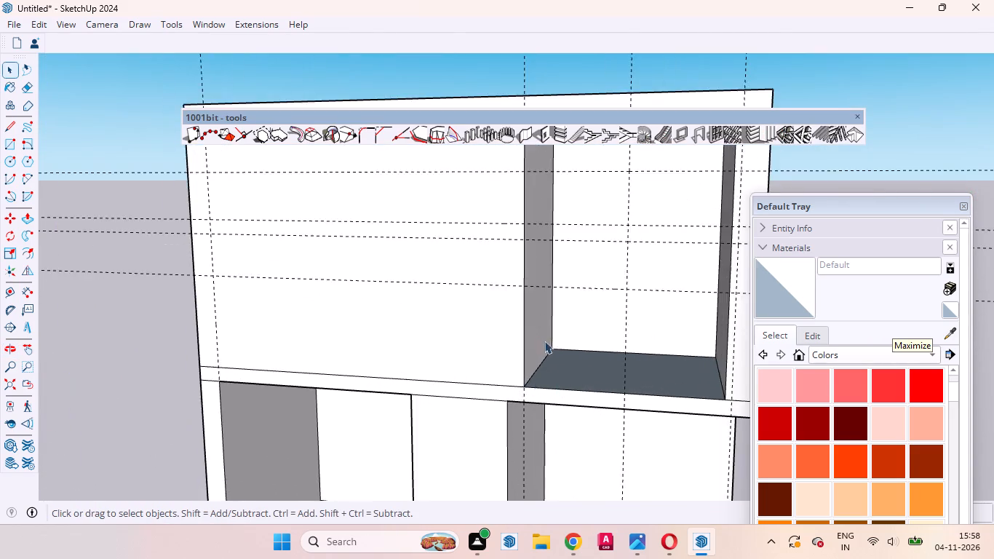
scroll(541, 338, down, 5)
middle_drag(521, 370, 539, 359)
scroll(534, 356, up, 1)
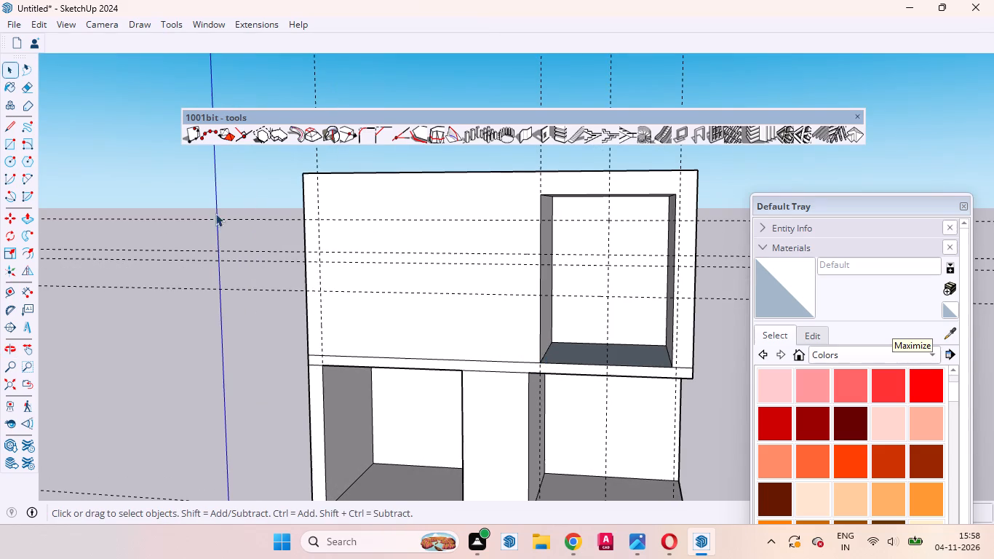
right_click(179, 175)
click(210, 218)
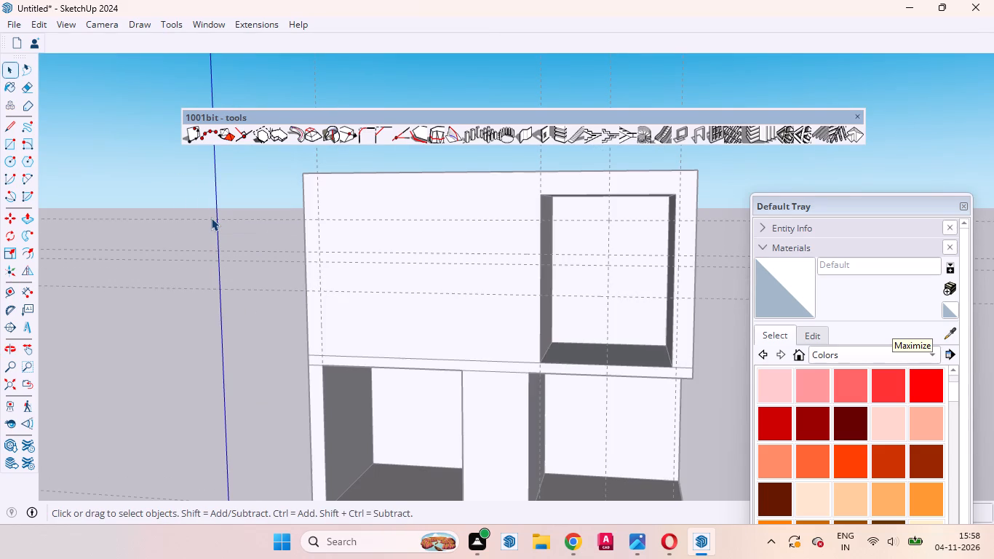
key(r)
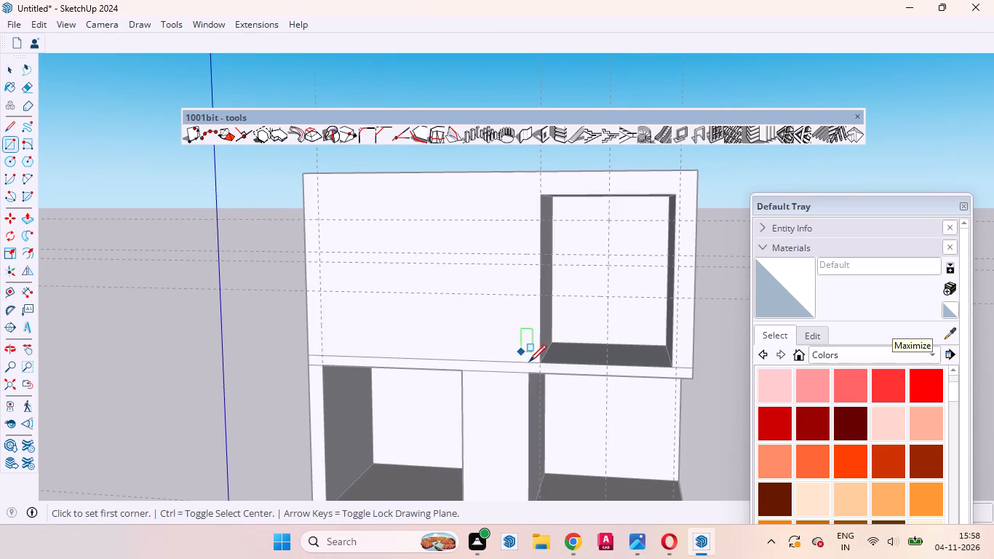
click(544, 361)
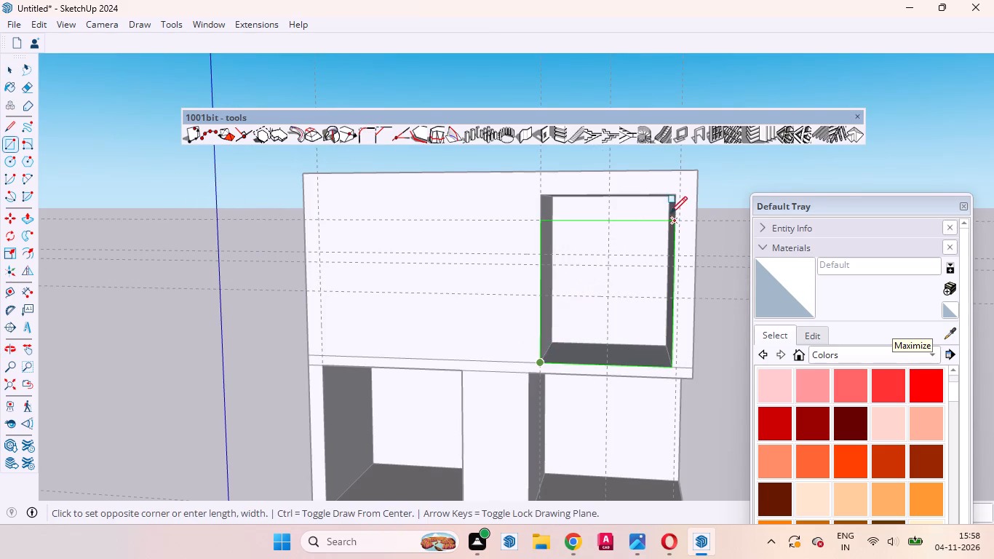
click(680, 193)
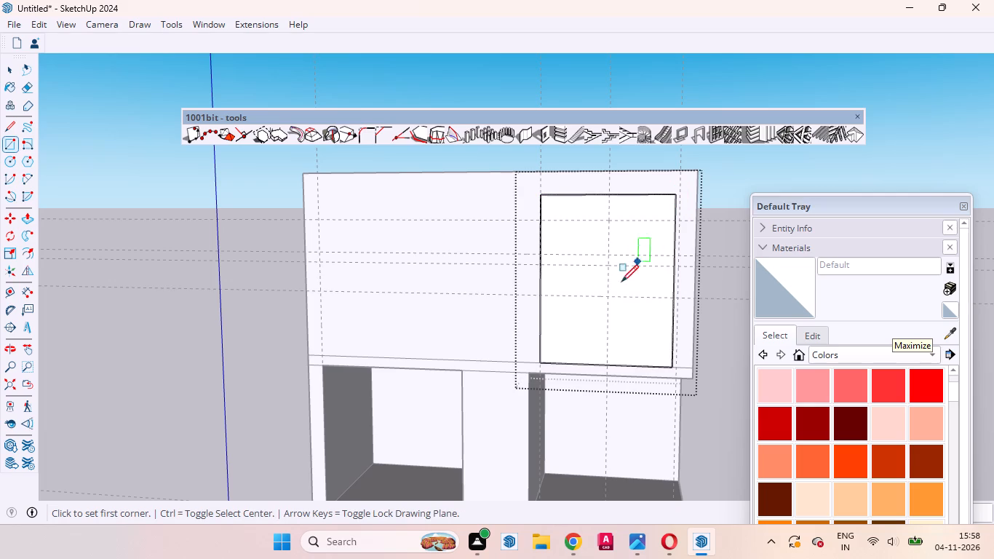
key(space)
Draw an arc between the rectangle's sides at the second horizontal guide, with its crown touching the rectangle's top edge.
key(a)
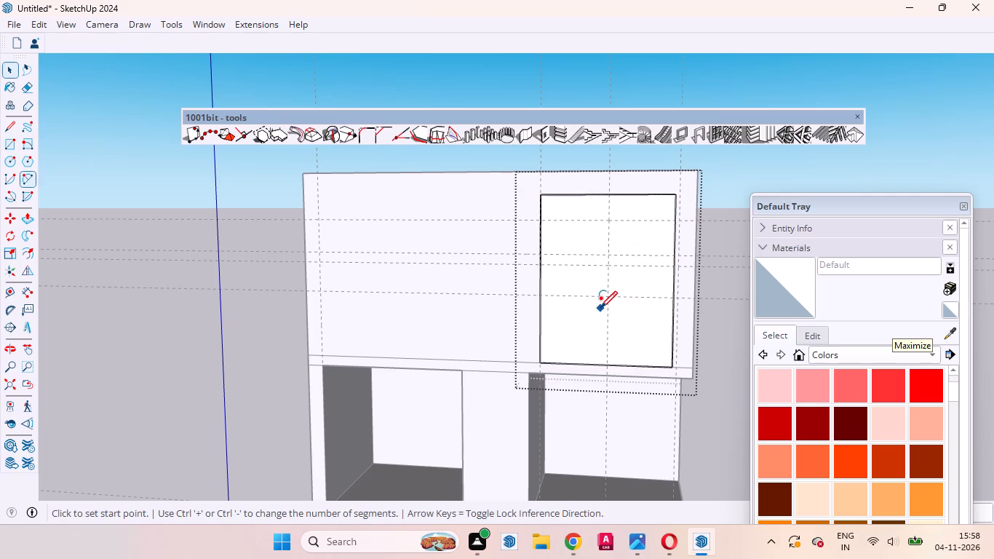
click(541, 254)
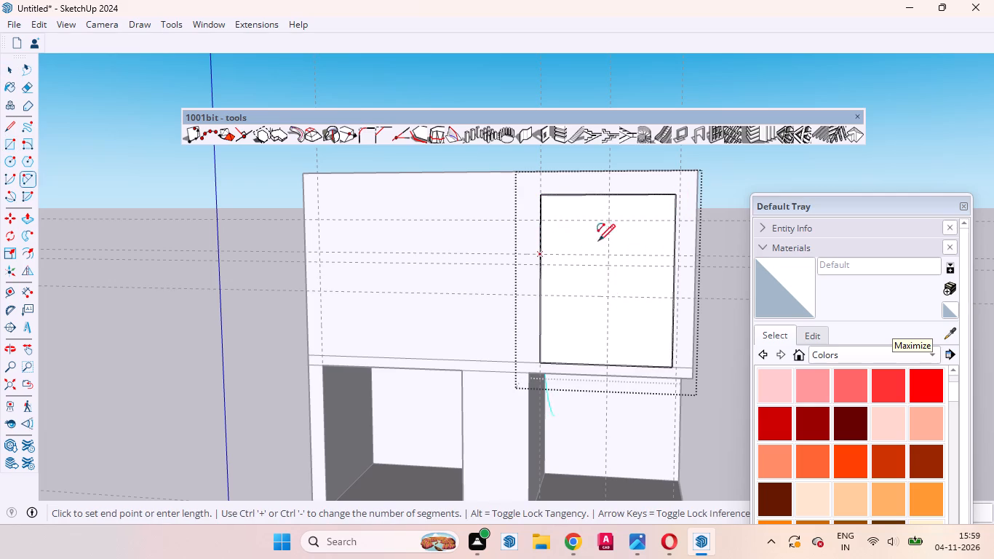
click(674, 255)
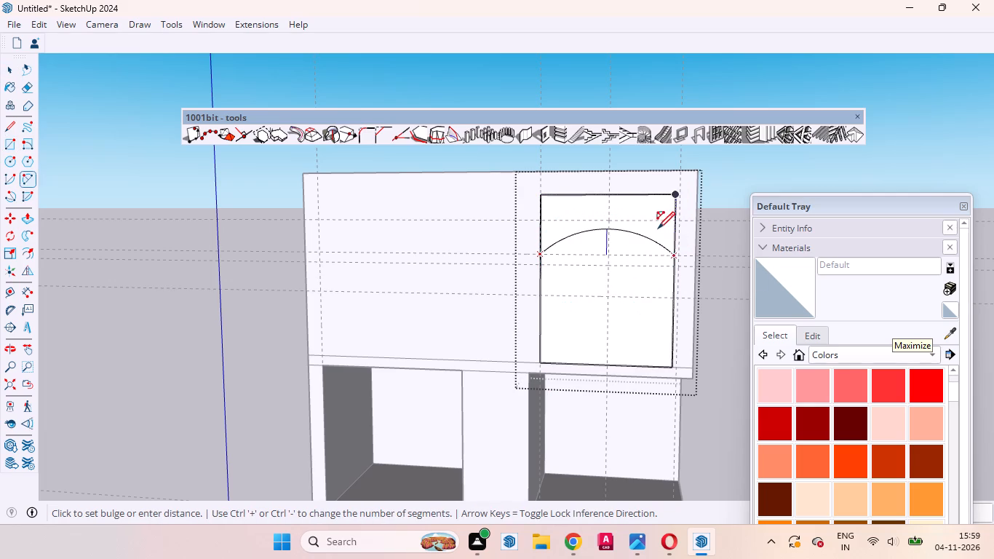
click(631, 201)
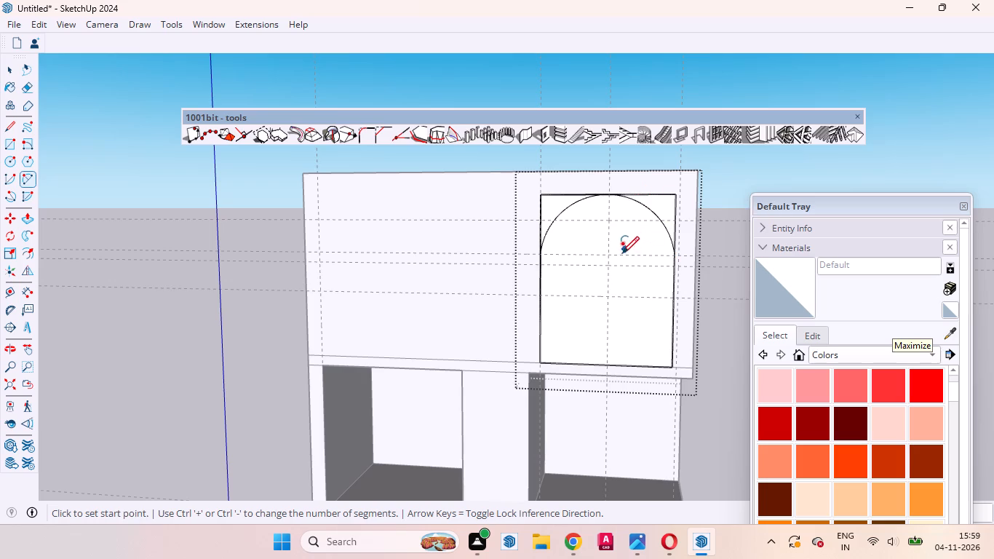
key(space)
Offset the arched face's outline inward by the previous offset distance to form a frame band.
click(603, 298)
key(f)
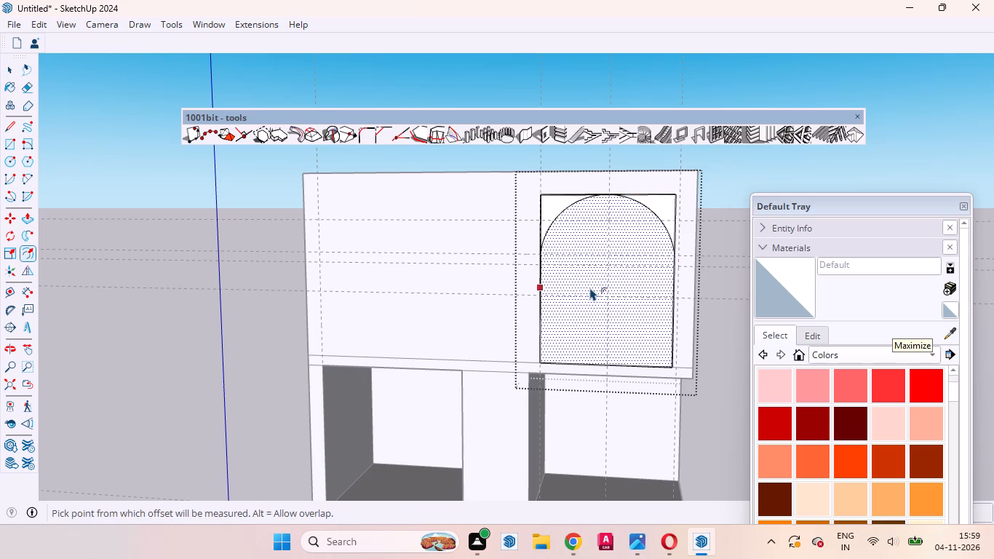
double_click(590, 288)
key(space)
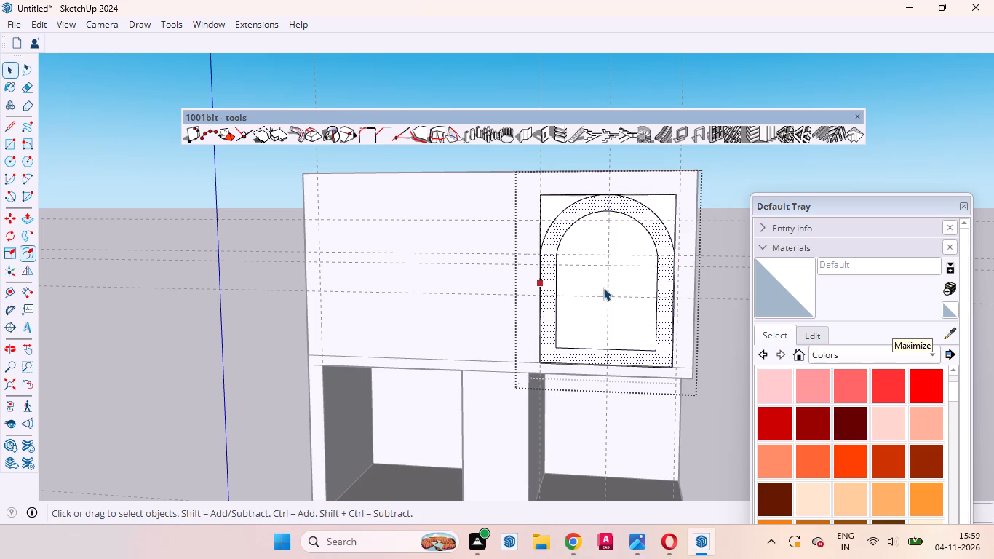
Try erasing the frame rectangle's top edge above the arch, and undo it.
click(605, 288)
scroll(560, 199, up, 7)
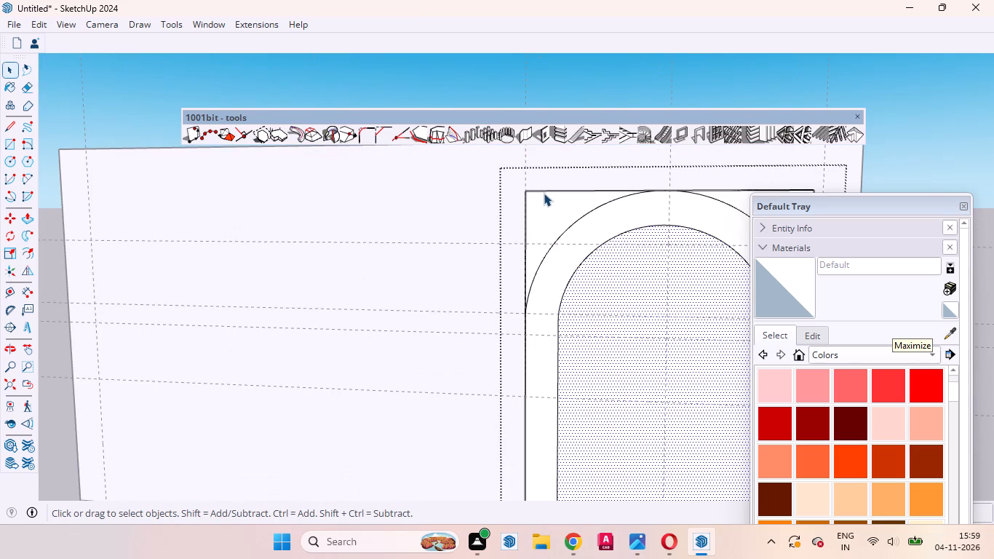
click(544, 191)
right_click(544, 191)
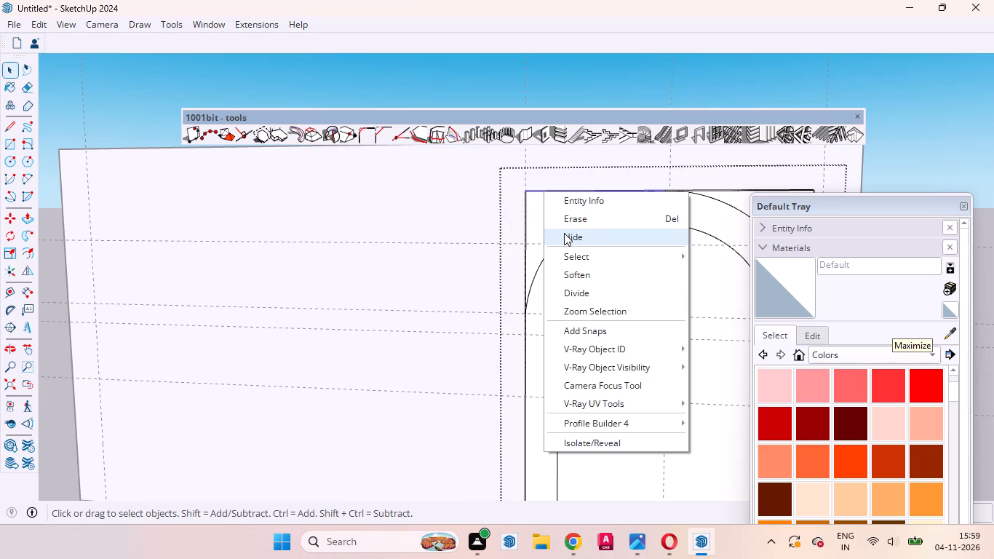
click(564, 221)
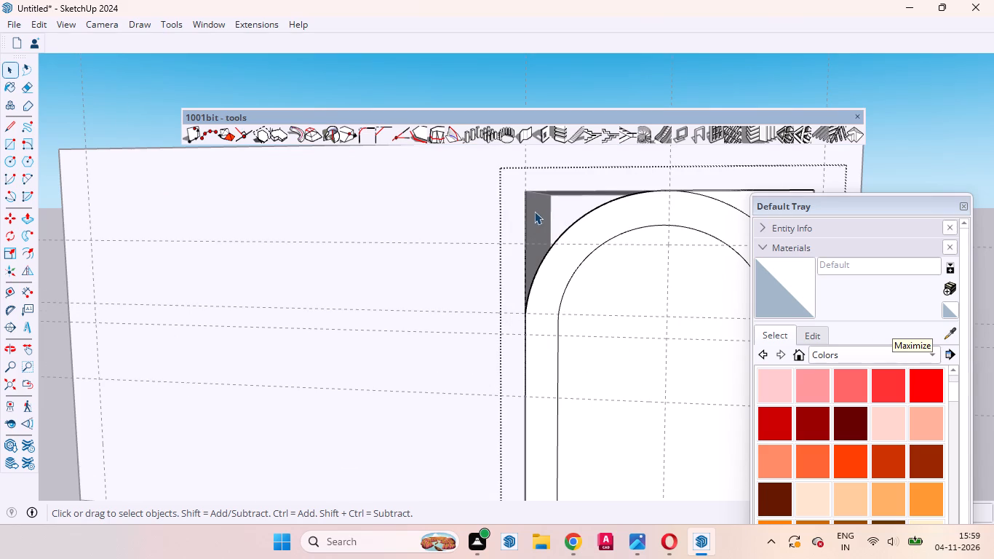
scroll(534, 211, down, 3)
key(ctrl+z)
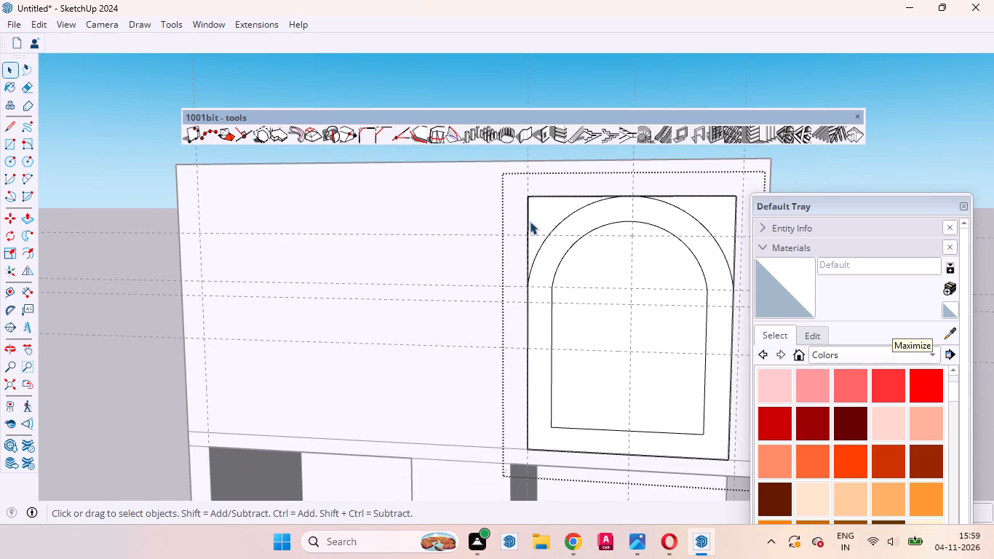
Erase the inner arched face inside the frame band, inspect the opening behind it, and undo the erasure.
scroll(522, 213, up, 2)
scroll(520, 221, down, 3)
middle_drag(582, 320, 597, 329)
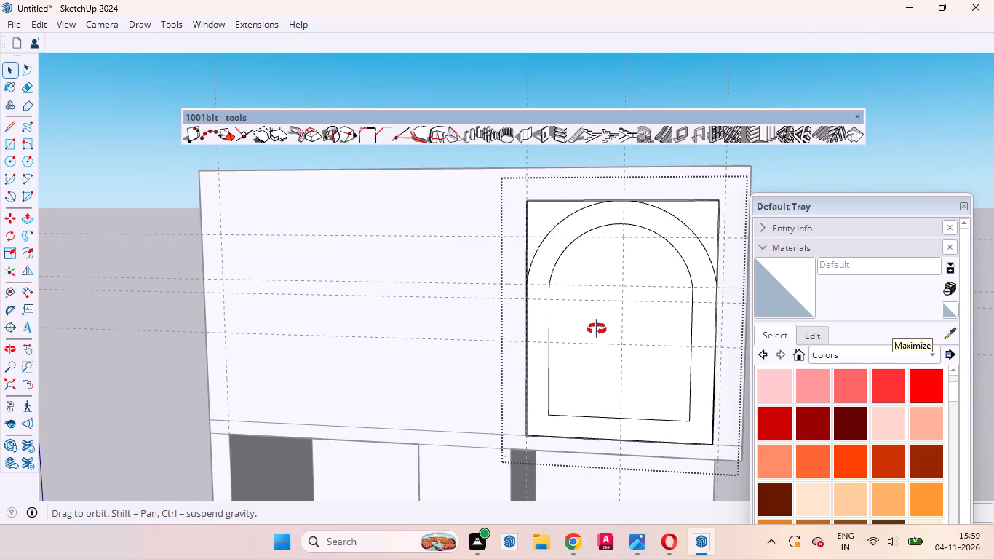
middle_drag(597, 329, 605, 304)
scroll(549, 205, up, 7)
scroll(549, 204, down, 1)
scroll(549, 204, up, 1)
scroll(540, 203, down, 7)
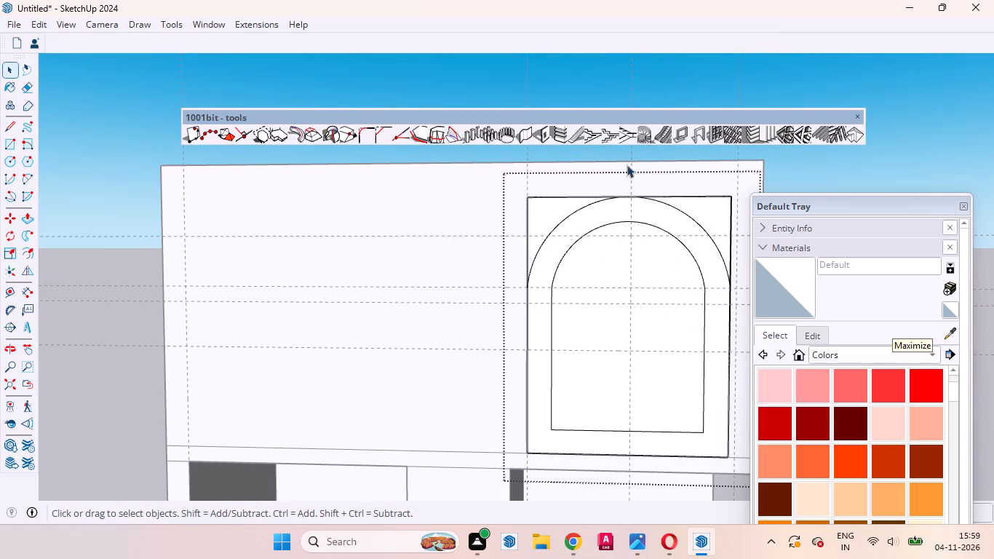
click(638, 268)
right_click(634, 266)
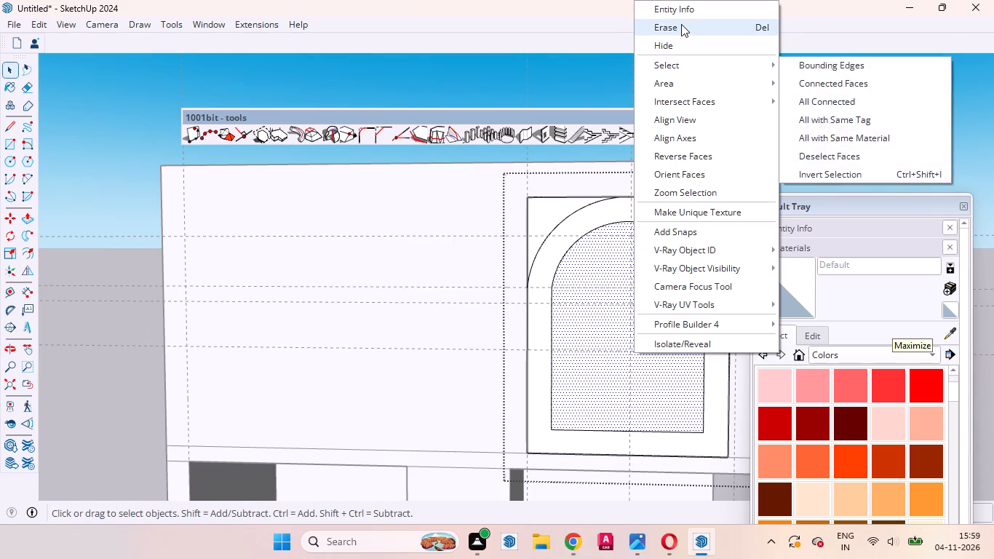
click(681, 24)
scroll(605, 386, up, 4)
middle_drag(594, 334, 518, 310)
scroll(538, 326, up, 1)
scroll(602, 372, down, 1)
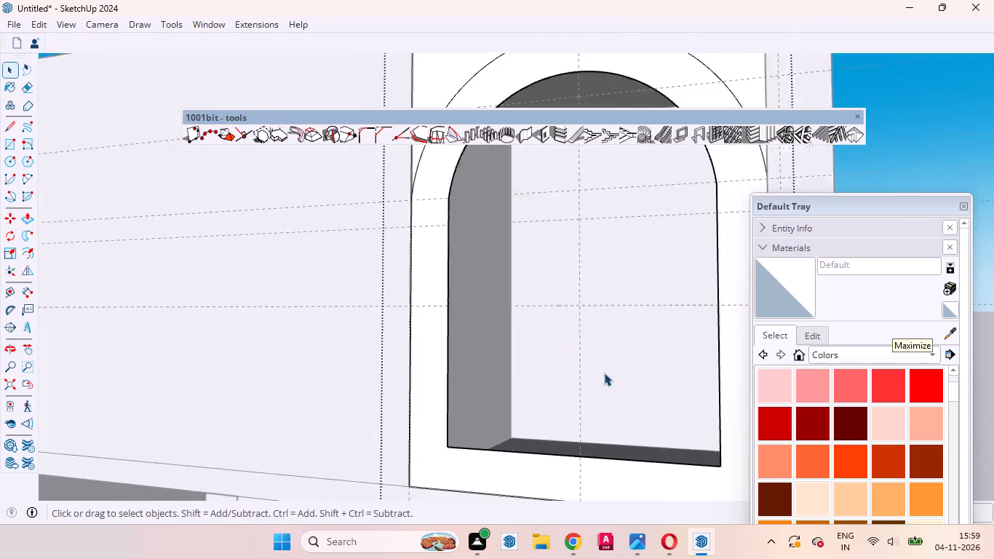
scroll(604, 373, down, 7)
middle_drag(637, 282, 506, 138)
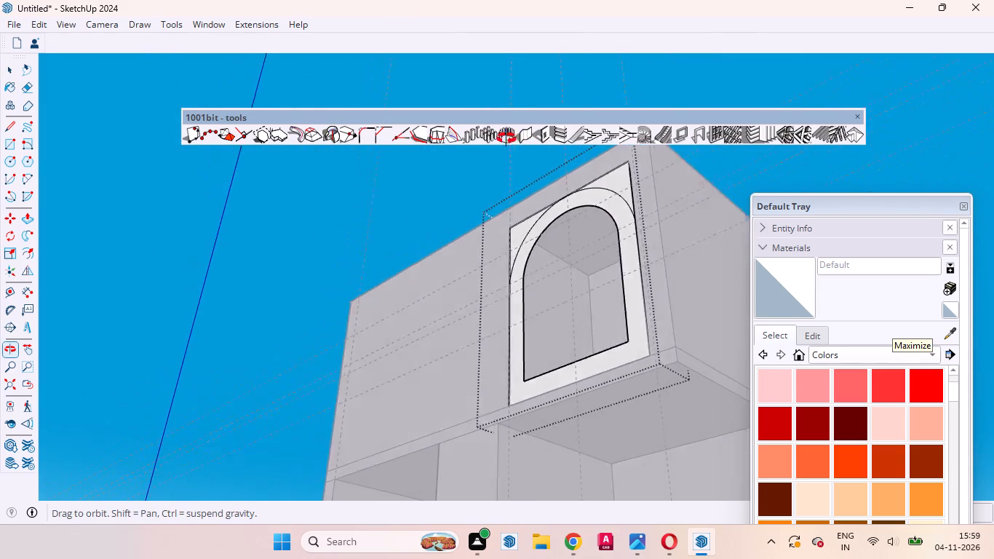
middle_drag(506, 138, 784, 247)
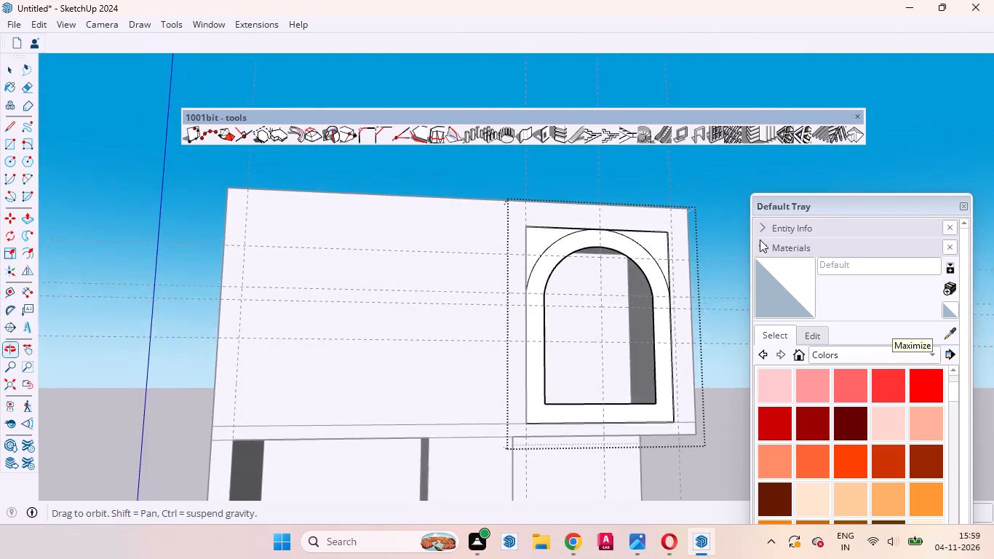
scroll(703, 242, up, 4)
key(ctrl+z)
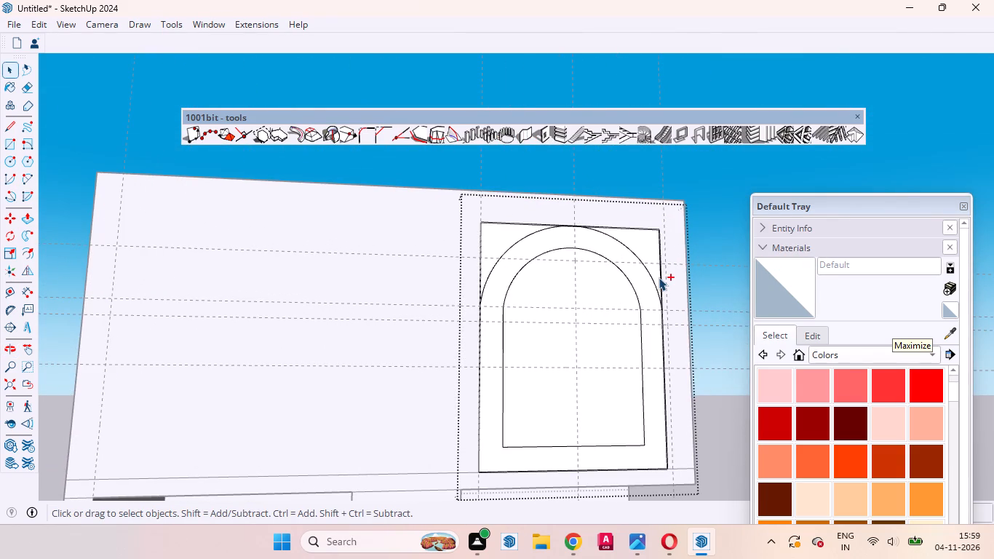
Undo the frame's offset, the arc and the covering rectangle, back to the open upper recess.
key(ctrl+z)
key(ctrl+z)
key(ctrl+z)
scroll(658, 277, down, 4)
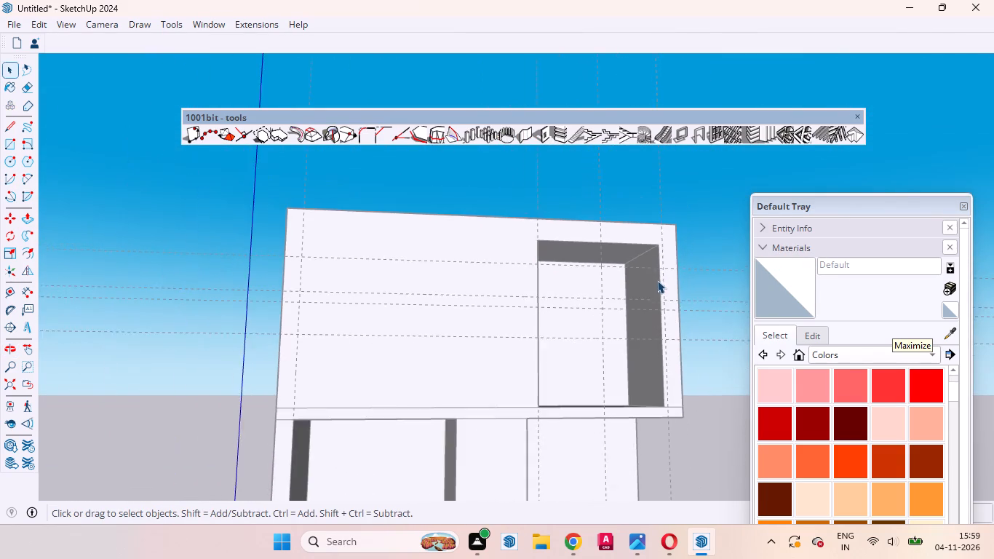
Examine the upper-storey recess, its inner faces and the surrounding building from several angles.
middle_drag(656, 293, 552, 282)
scroll(553, 280, up, 5)
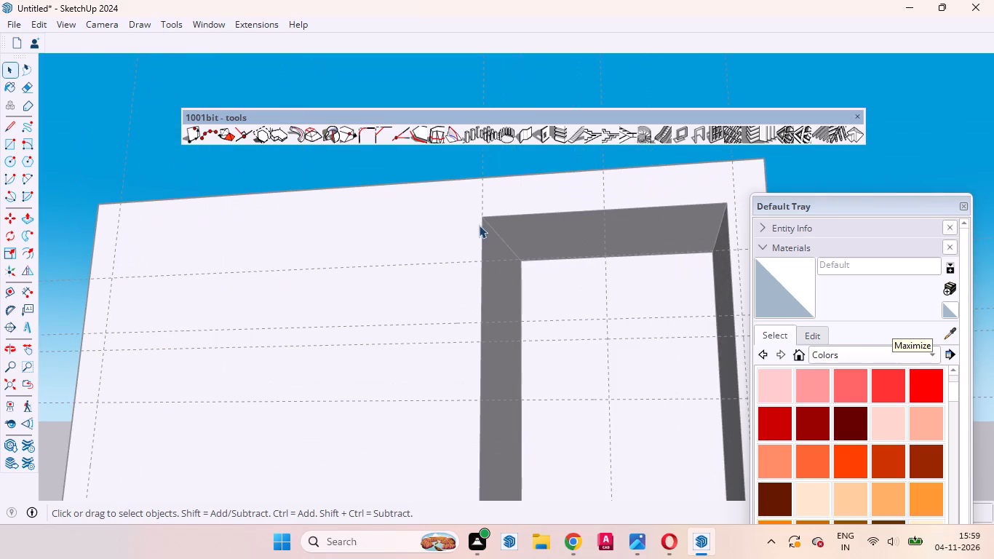
click(489, 226)
click(499, 235)
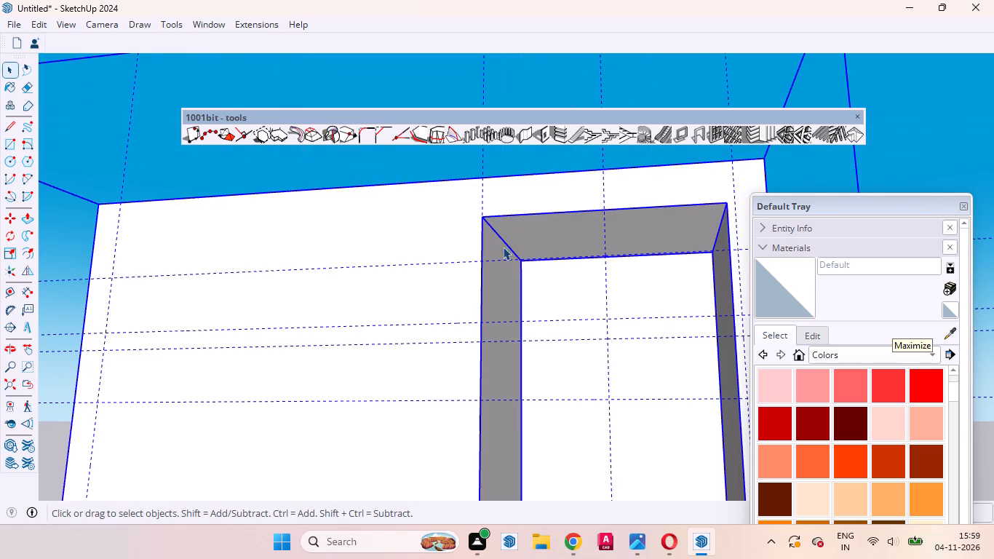
scroll(520, 258, down, 9)
scroll(626, 344, up, 1)
middle_drag(635, 349, 720, 405)
scroll(720, 405, up, 1)
click(716, 326)
double_click(706, 314)
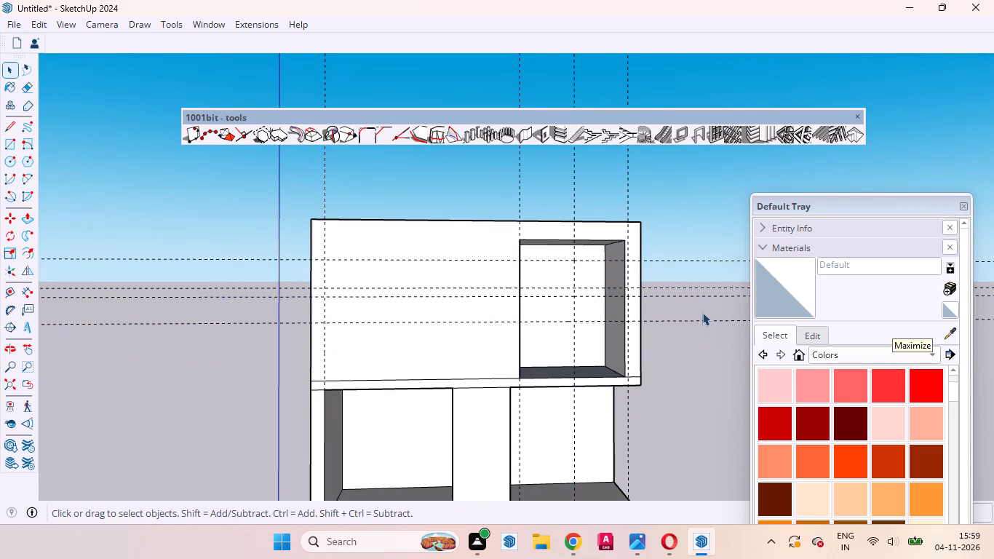
click(689, 369)
scroll(527, 382, down, 10)
middle_drag(515, 356, 512, 353)
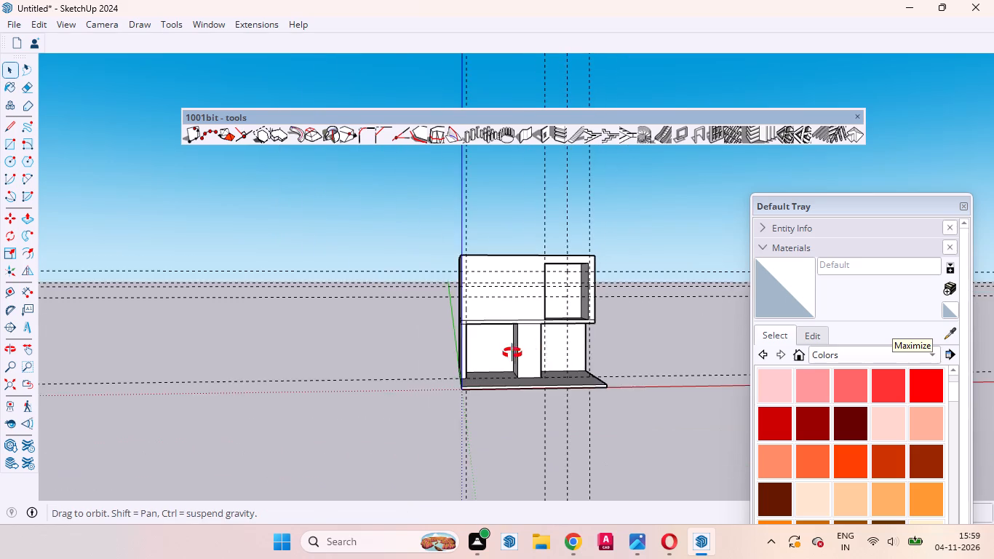
middle_drag(512, 353, 493, 295)
scroll(553, 279, up, 10)
middle_drag(519, 373, 353, 394)
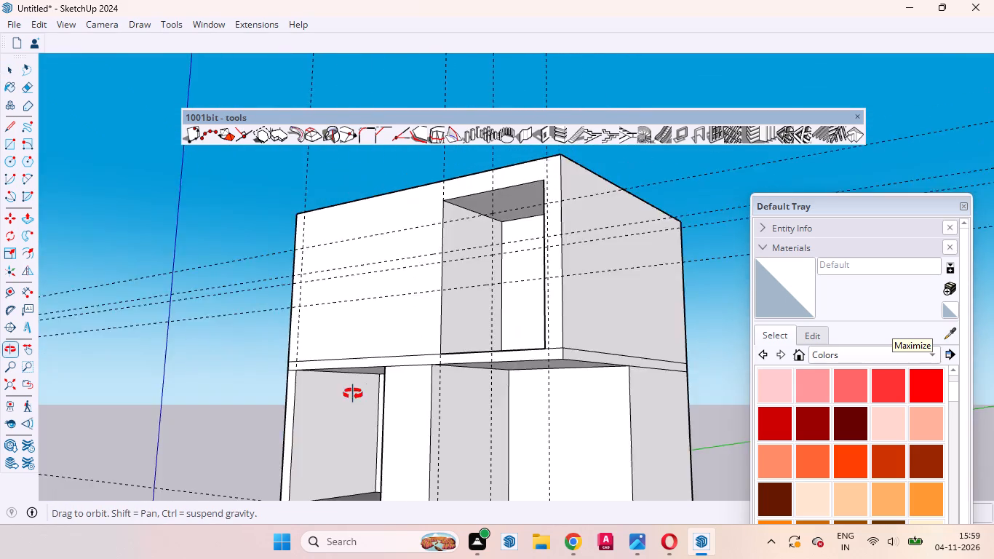
middle_drag(353, 394, 598, 314)
scroll(616, 273, down, 10)
scroll(595, 217, up, 11)
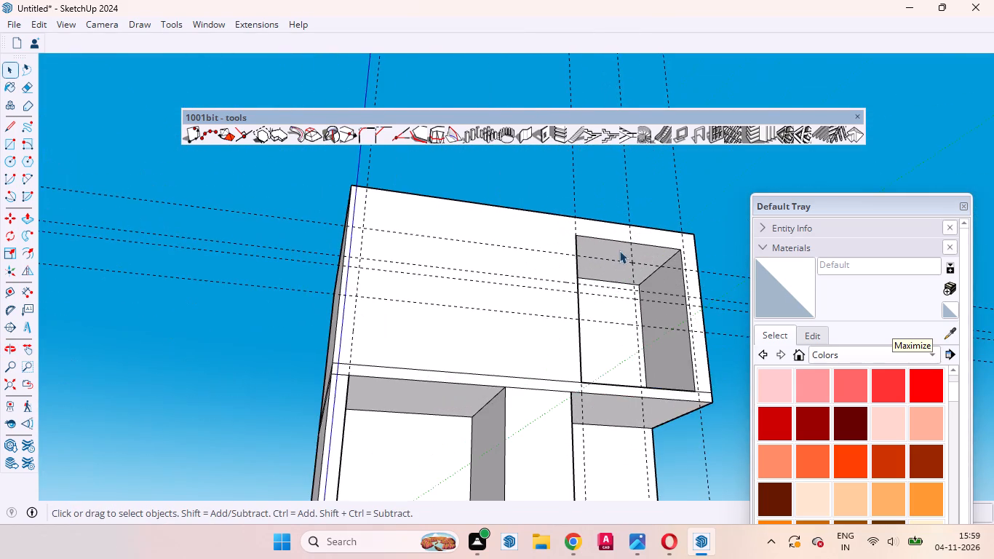
middle_drag(580, 336, 549, 367)
scroll(567, 321, up, 5)
middle_drag(602, 269, 490, 267)
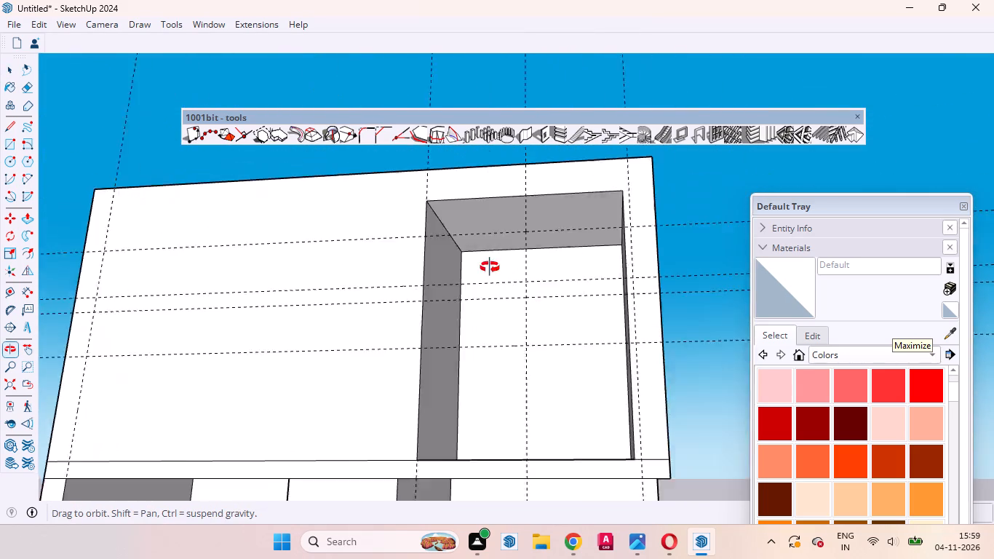
middle_drag(490, 267, 460, 259)
scroll(450, 237, up, 4)
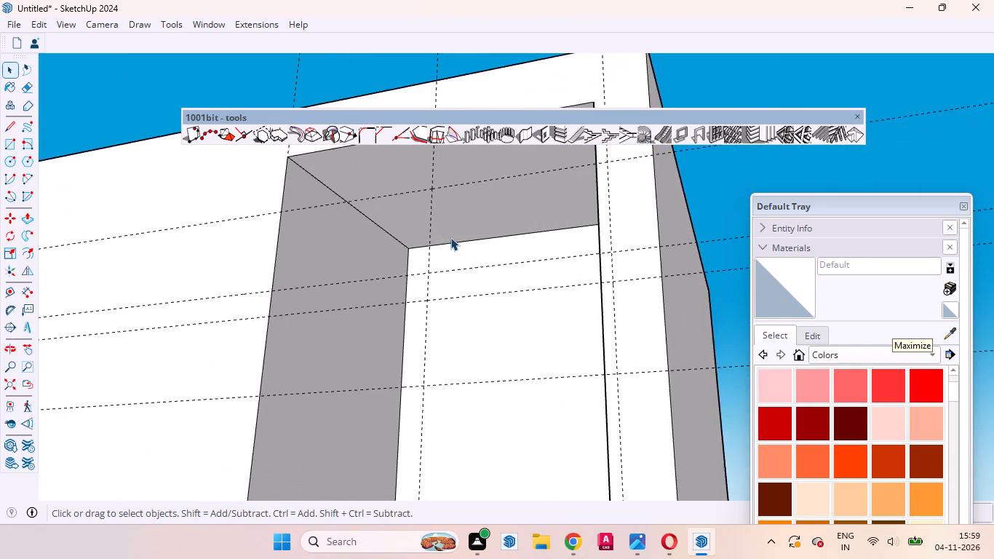
scroll(452, 239, down, 9)
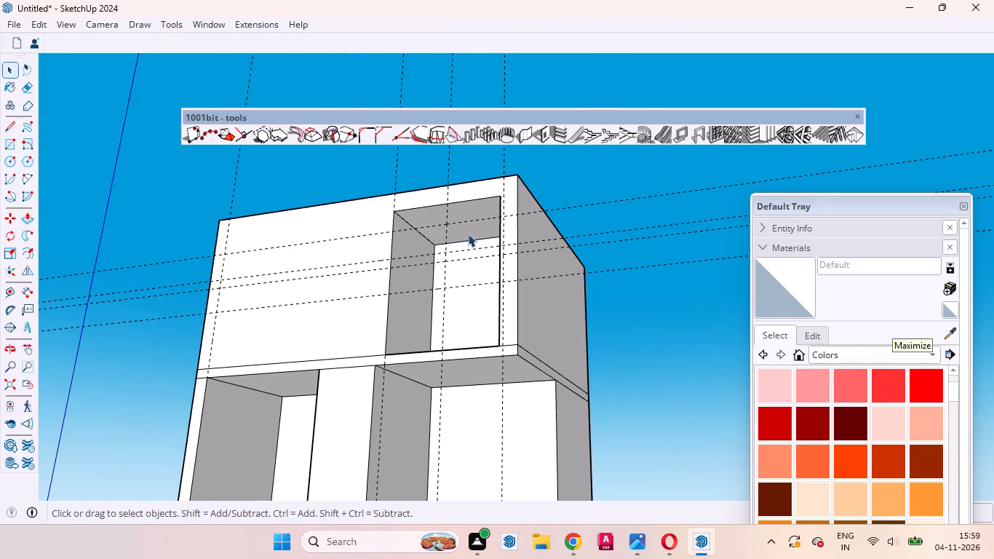
Open the building group and push the upper recess's back face forward flush with the front wall, closing the group when done.
middle_drag(477, 296, 509, 320)
click(474, 322)
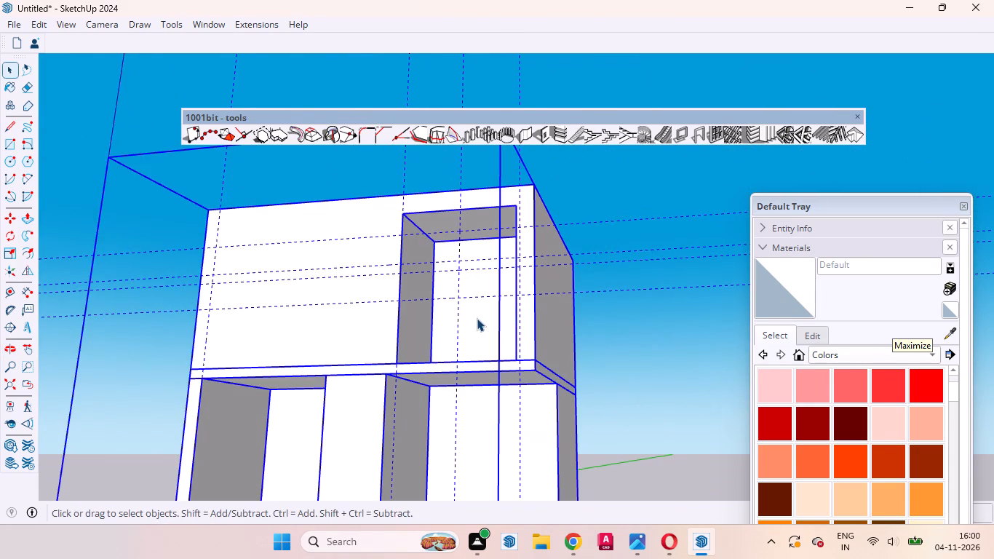
triple_click(476, 318)
key(p)
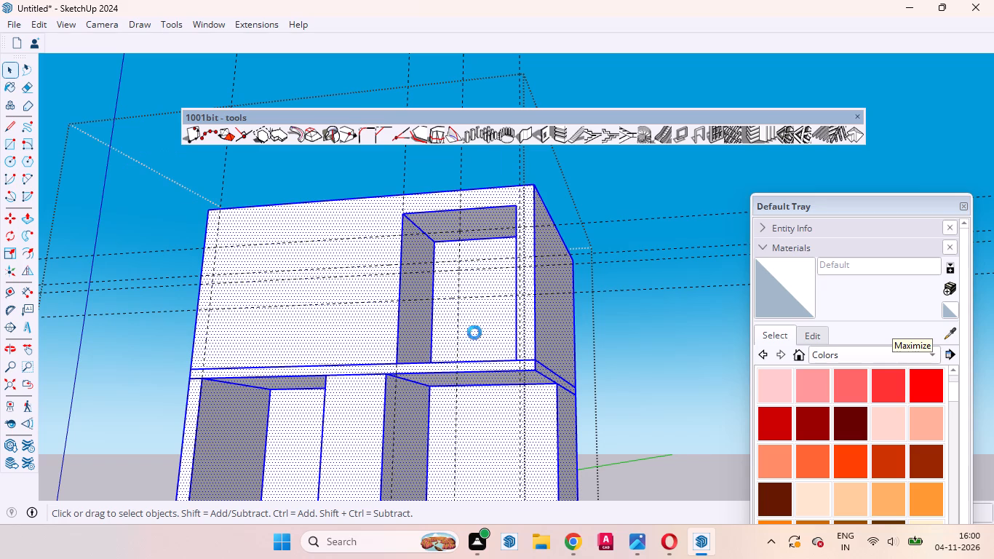
key(p)
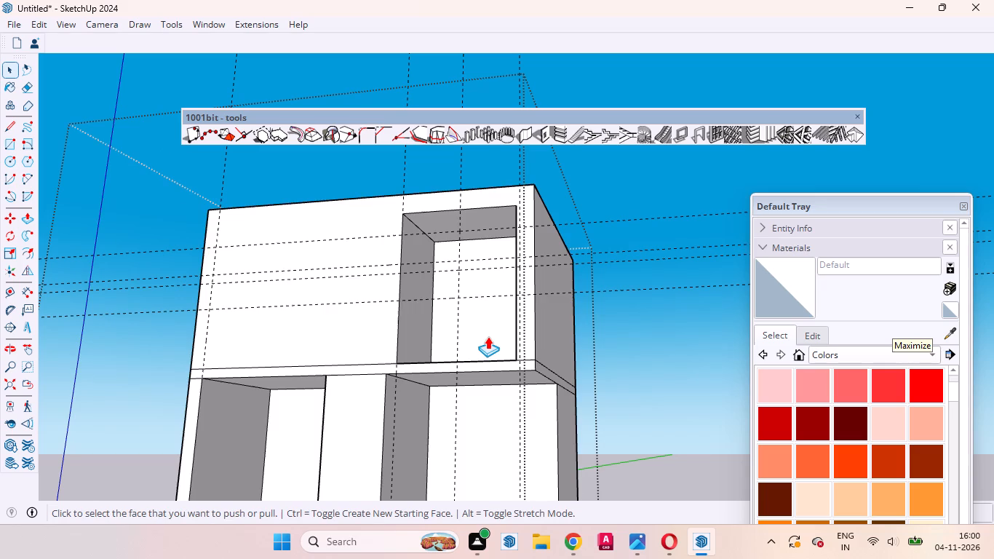
click(481, 323)
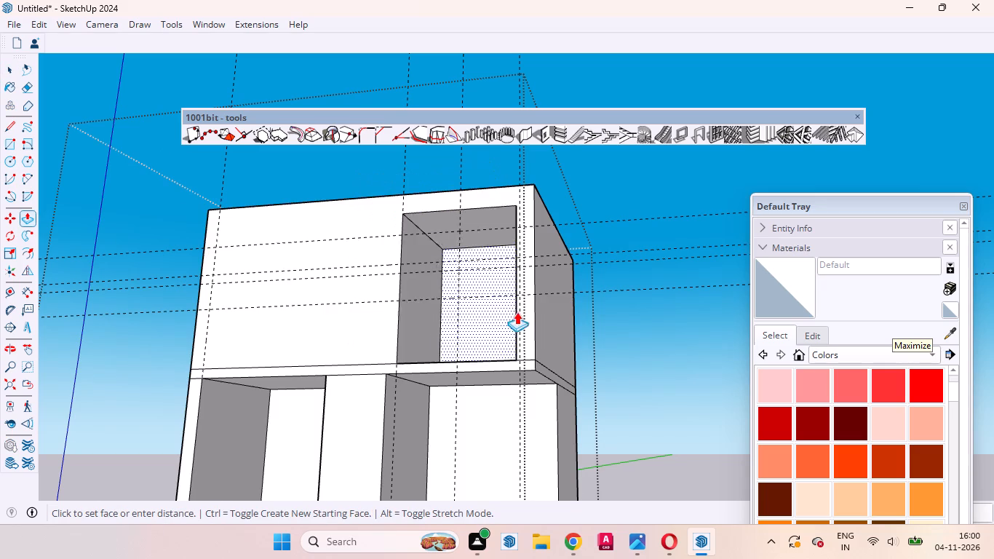
click(528, 317)
key(space)
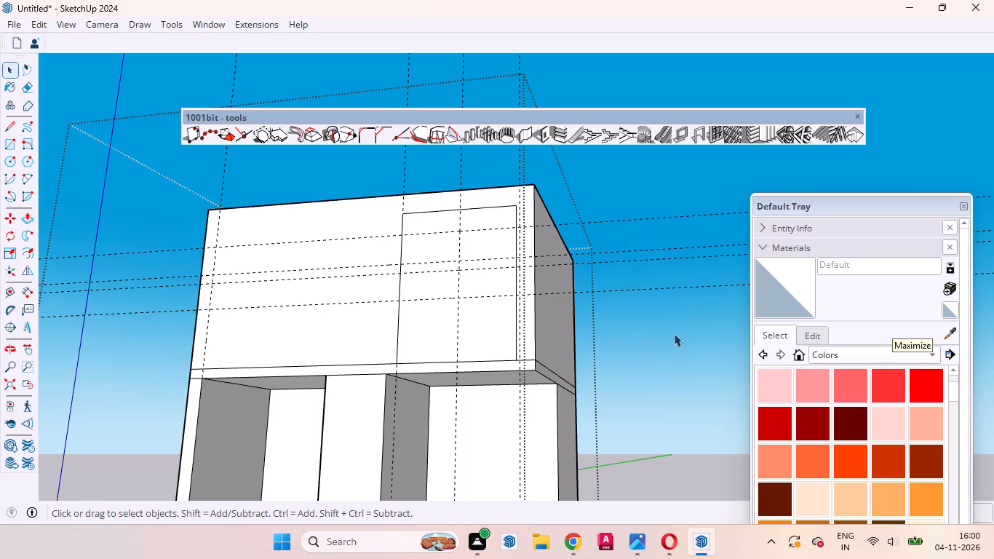
scroll(494, 20, up, 3)
scroll(477, 175, up, 4)
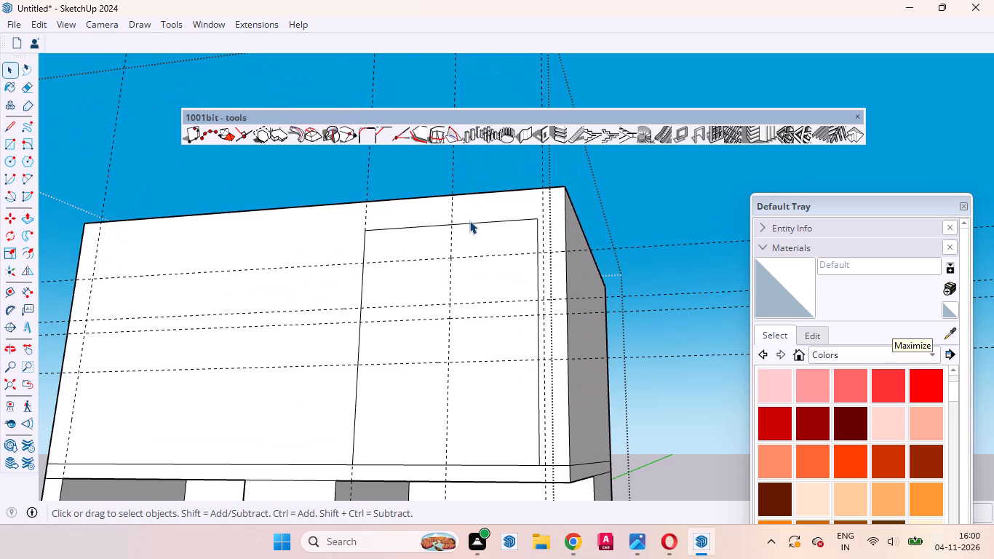
click(469, 221)
click(631, 197)
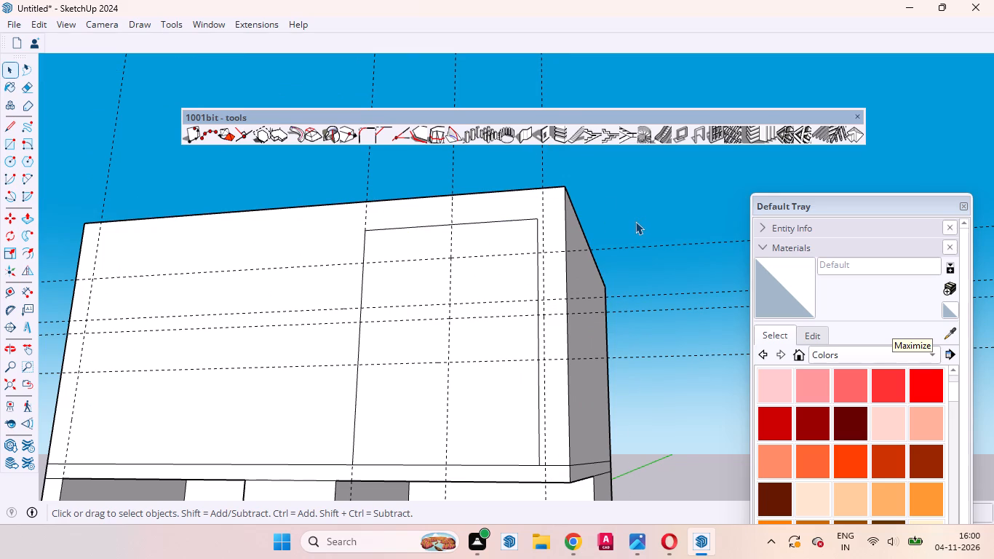
Outside the building group, draw a tangent arc between the recess outline's two sides at the second horizontal guide from the top.
key(a)
middle_drag(358, 341, 427, 341)
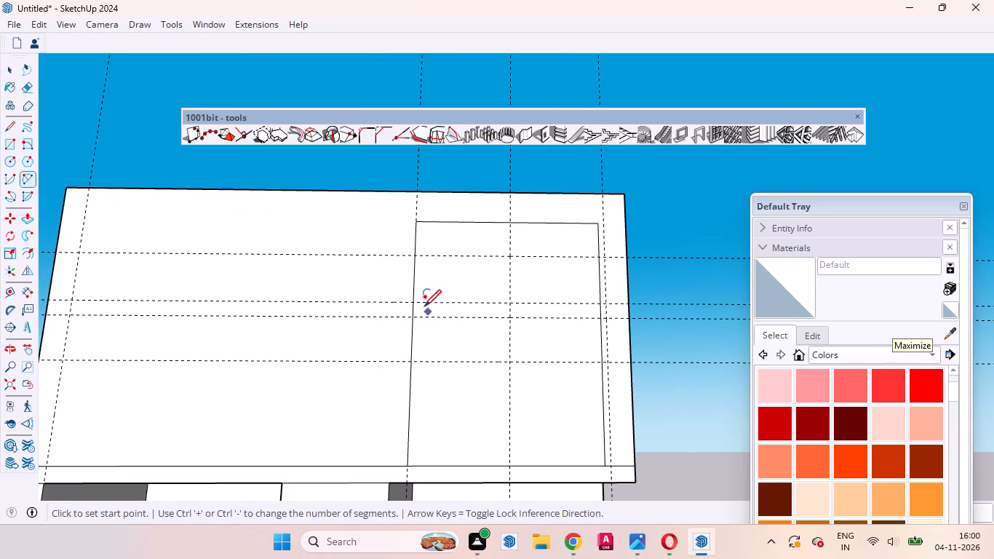
click(417, 301)
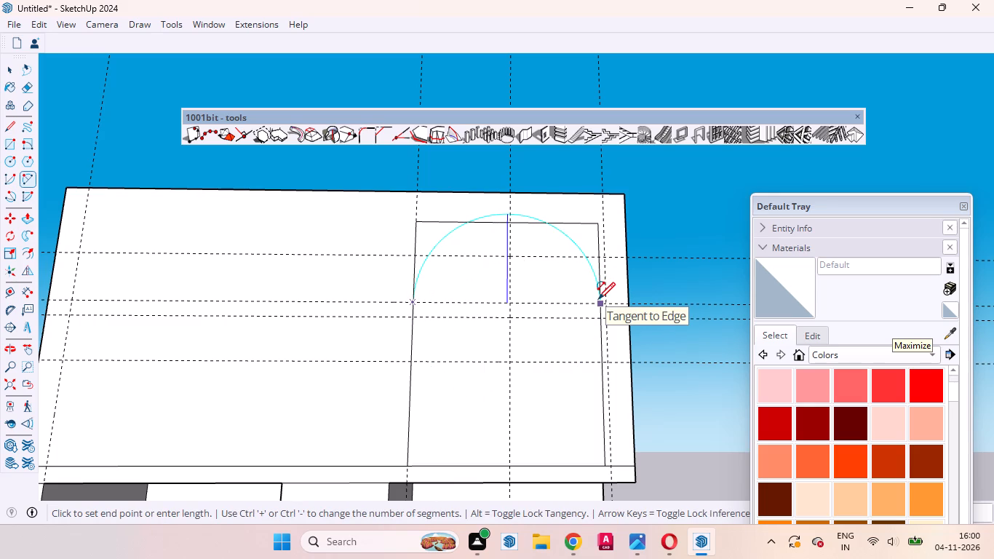
double_click(598, 299)
key(space)
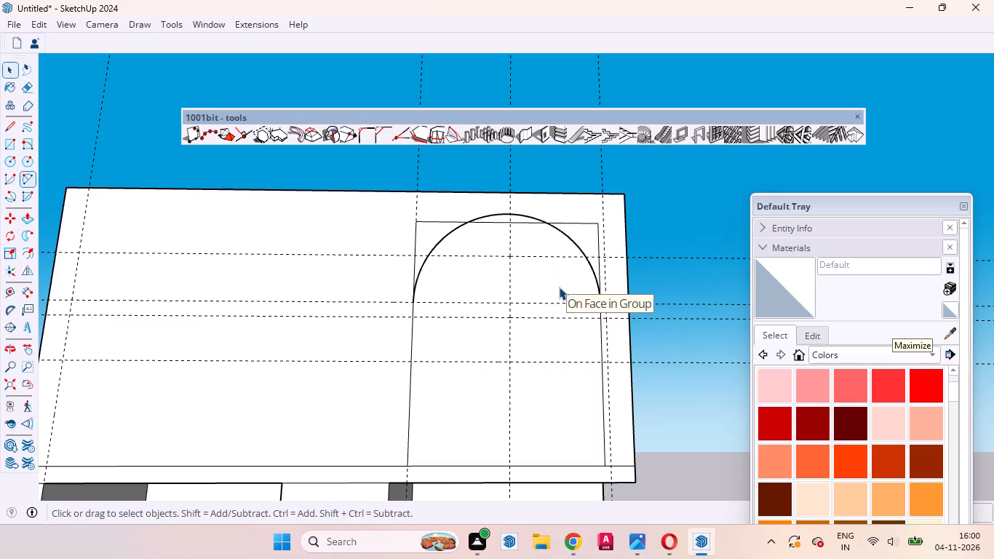
Erase the loose arc that lies outside the building group over the upper recess outline.
click(554, 279)
middle_drag(520, 280, 549, 346)
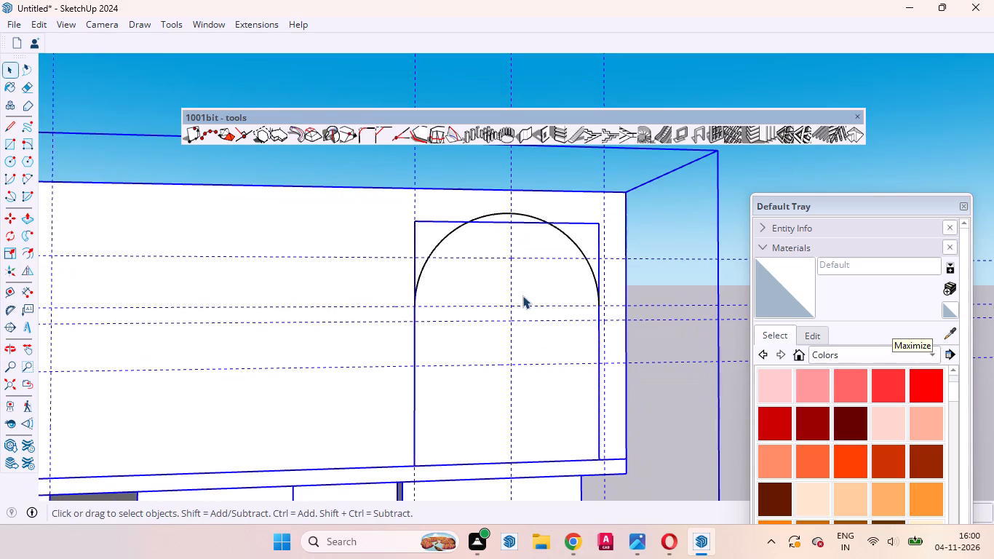
double_click(521, 293)
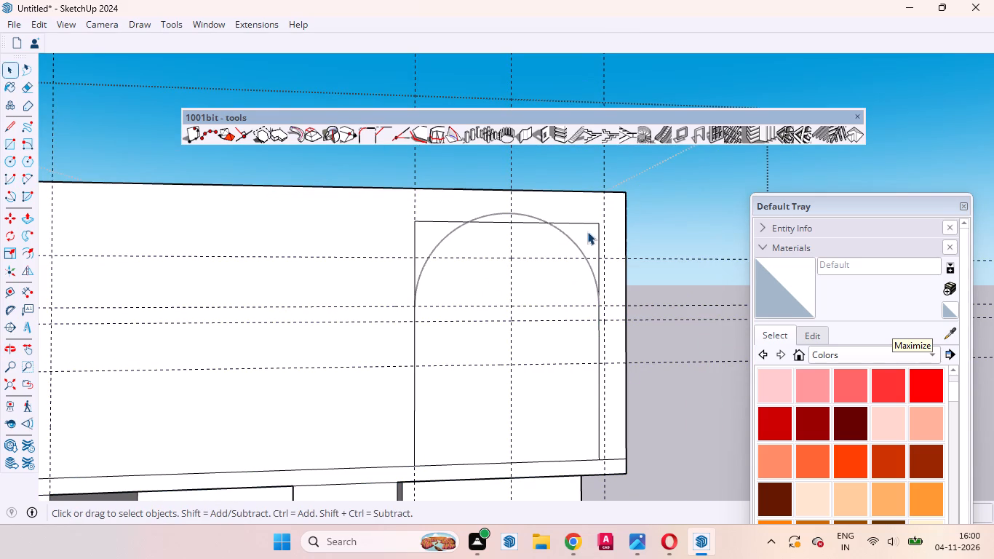
click(661, 210)
double_click(659, 213)
double_click(496, 148)
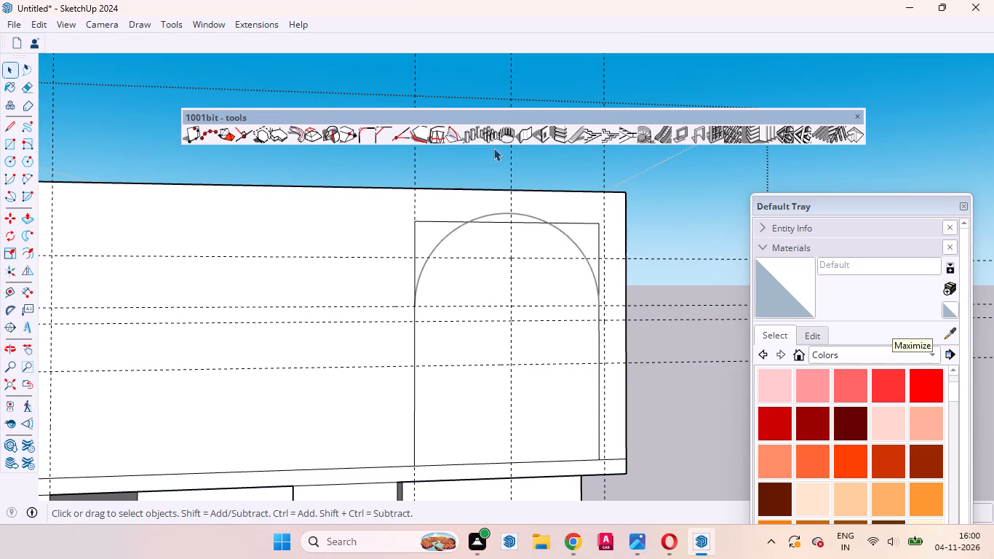
triple_click(486, 159)
click(485, 159)
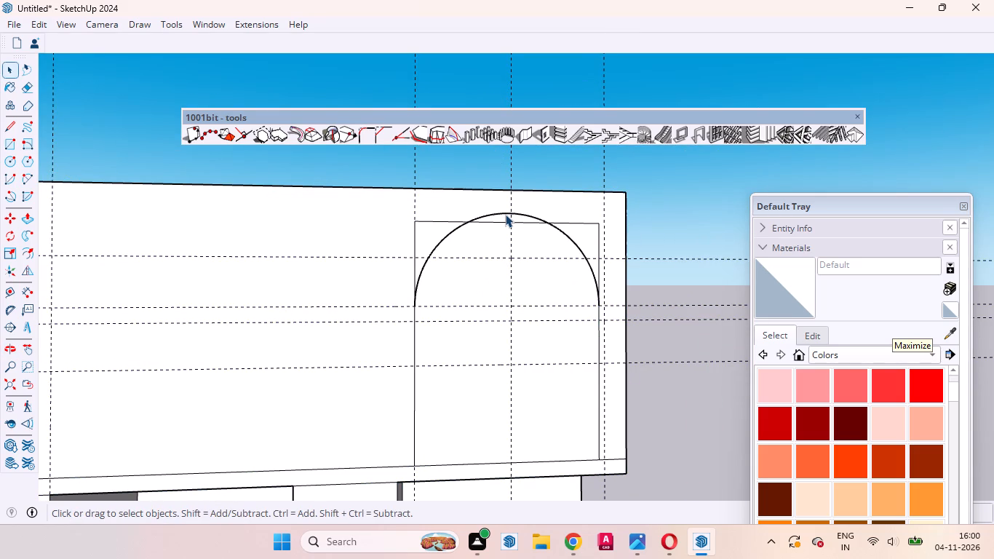
click(505, 213)
right_click(505, 213)
click(530, 241)
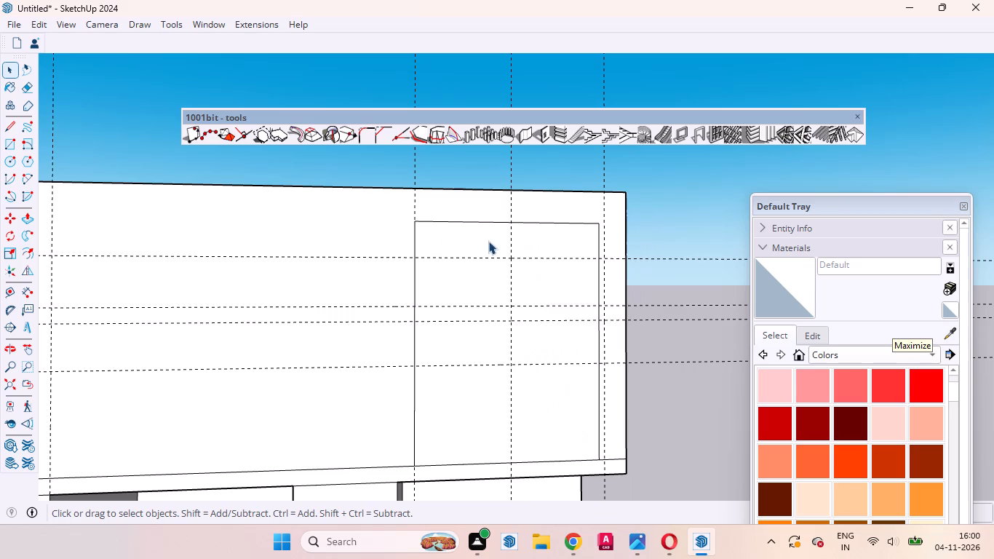
Inside the building group, draw a tangent arc between the recess outline's two sides at the second horizontal guide from the top.
click(474, 215)
triple_click(471, 210)
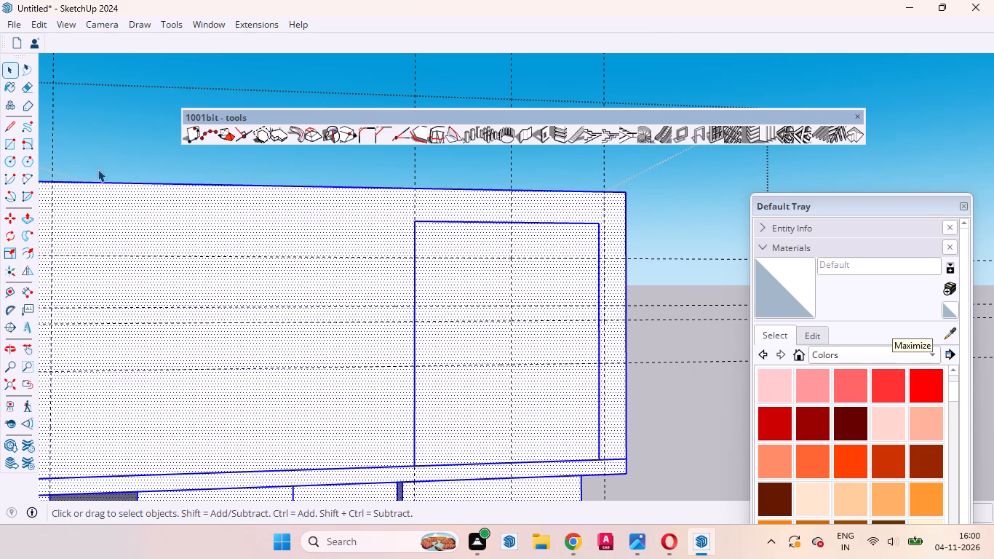
key(a)
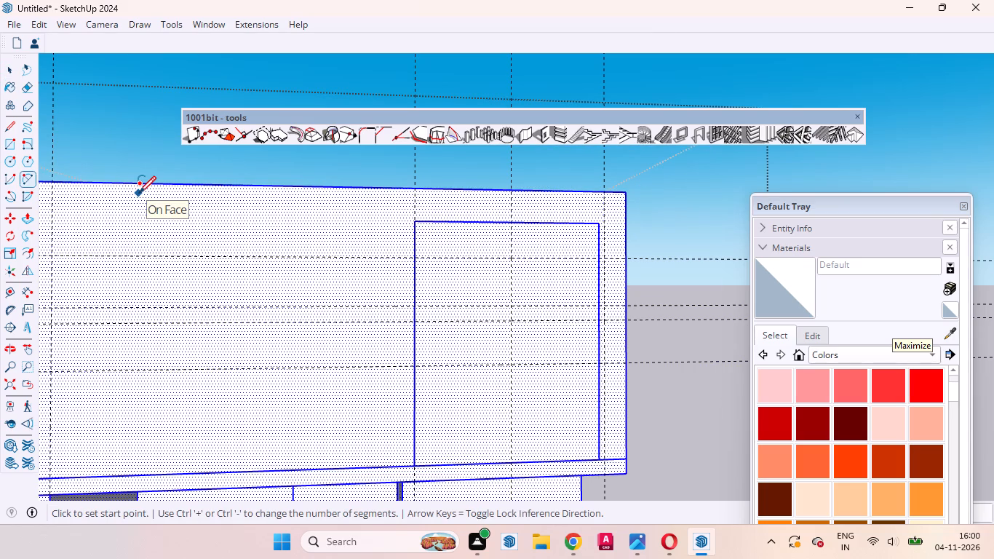
click(411, 308)
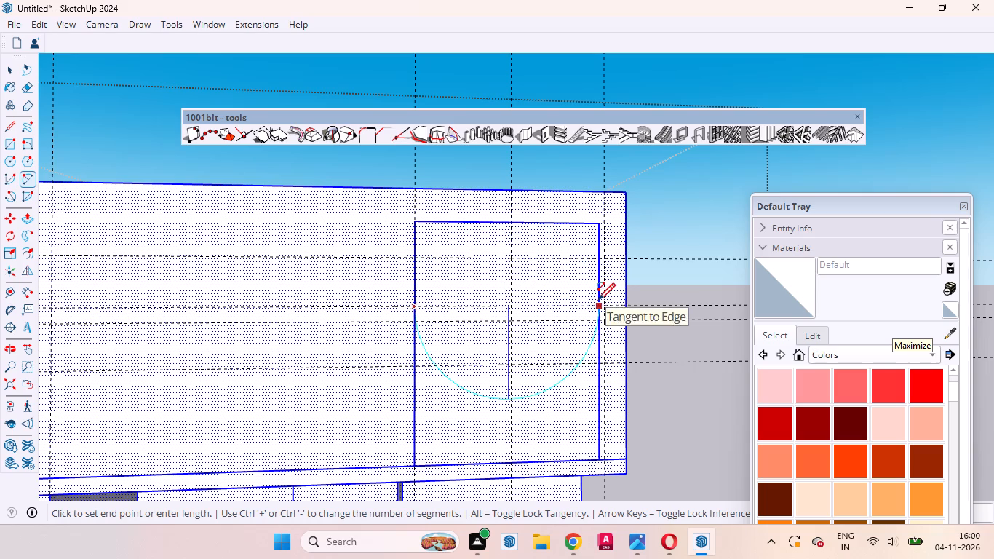
scroll(572, 301, up, 5)
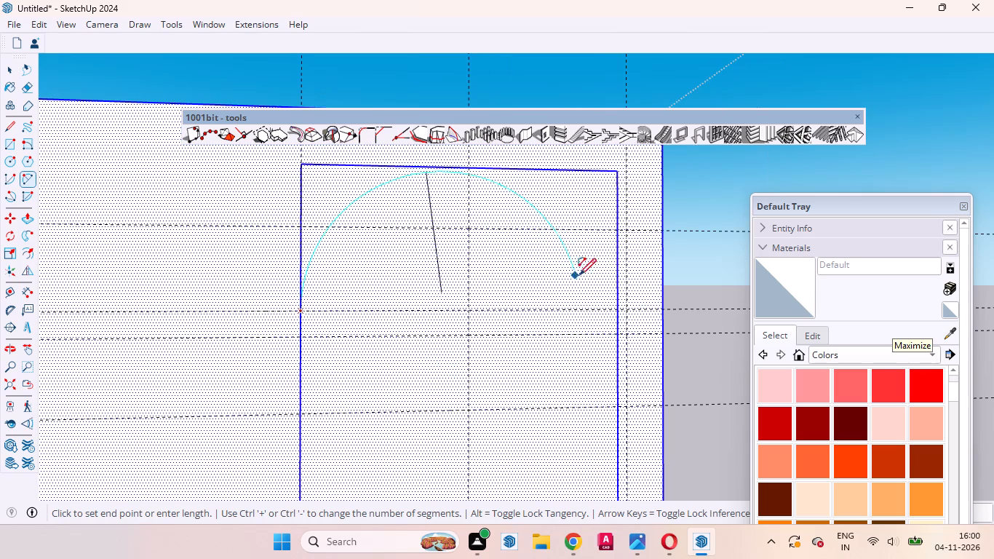
click(616, 308)
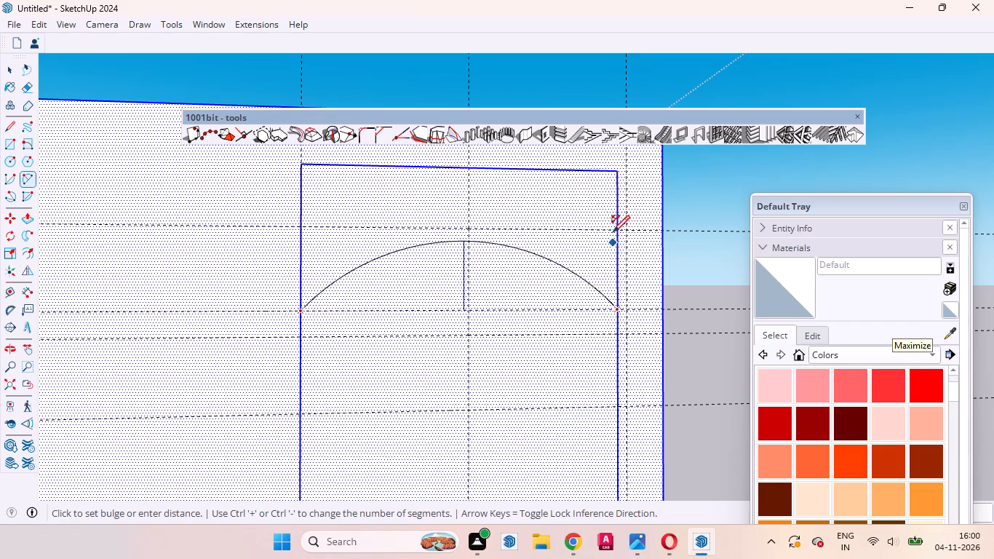
scroll(600, 239, down, 4)
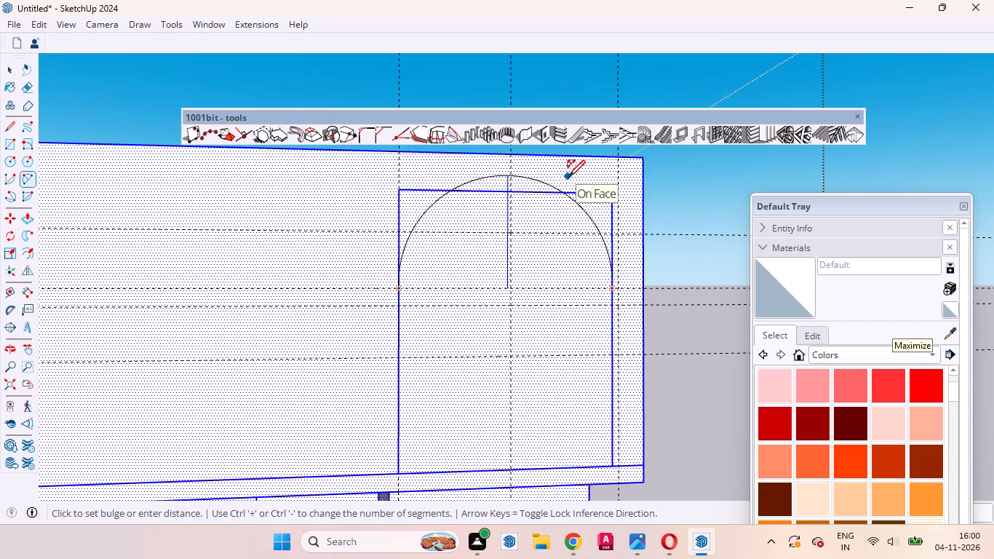
click(568, 177)
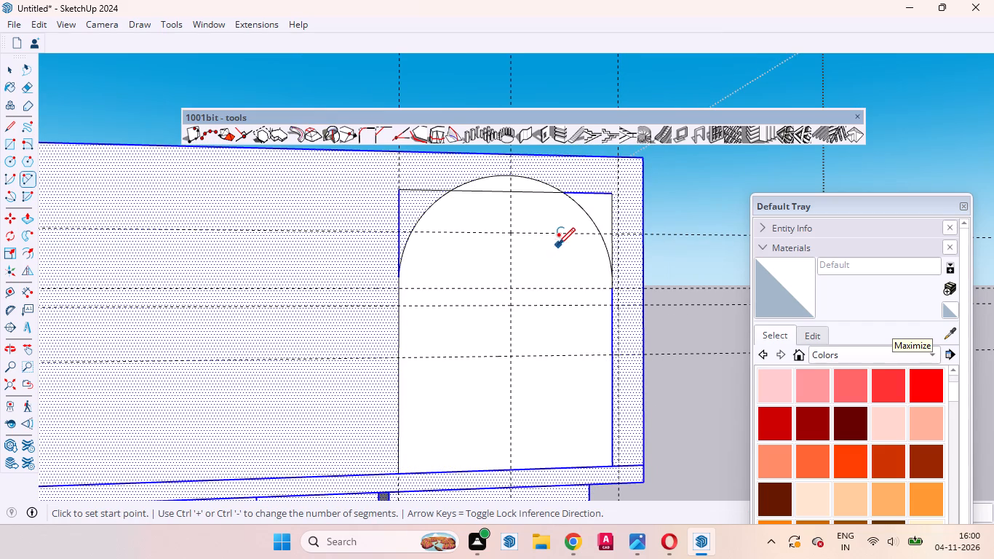
Erase the rectangle's top edge segments and the upper side edges beyond the arc, leaving a clean arched outline.
key(space)
click(545, 253)
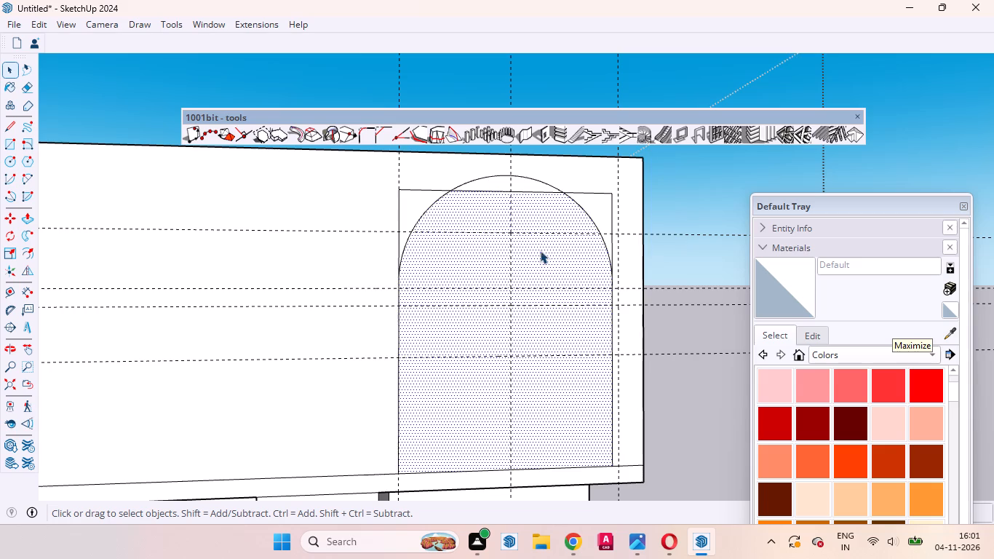
scroll(501, 186, up, 4)
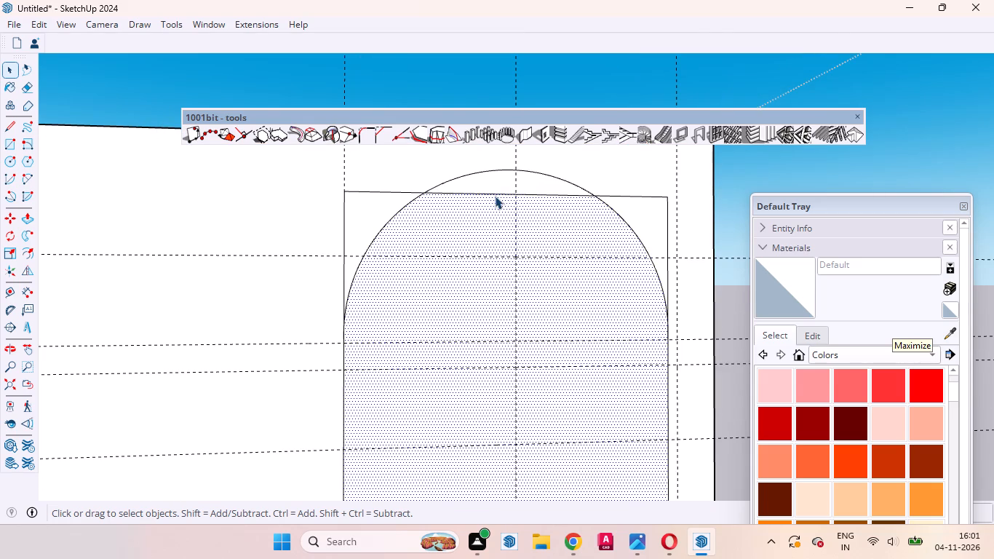
click(495, 196)
right_click(495, 196)
click(559, 223)
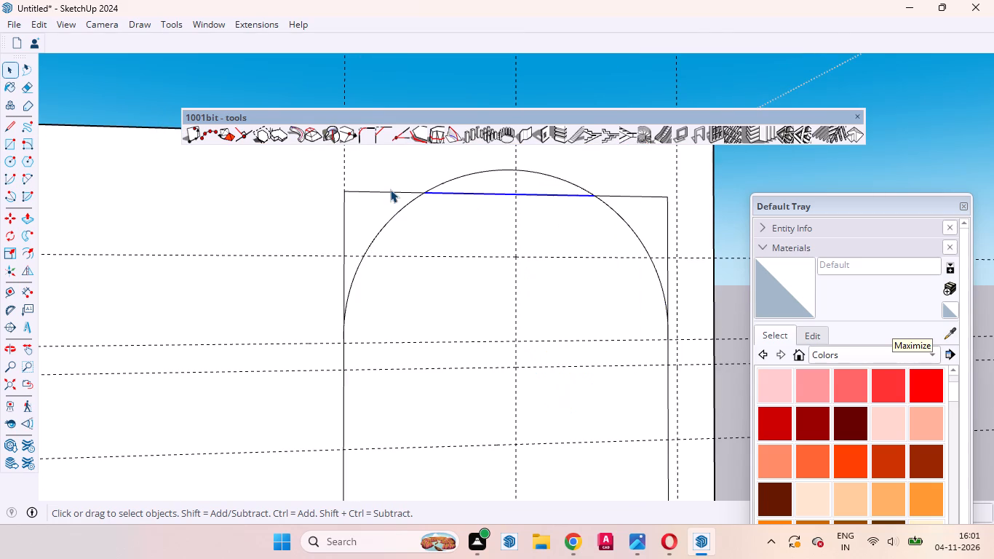
click(386, 190)
key(Delete)
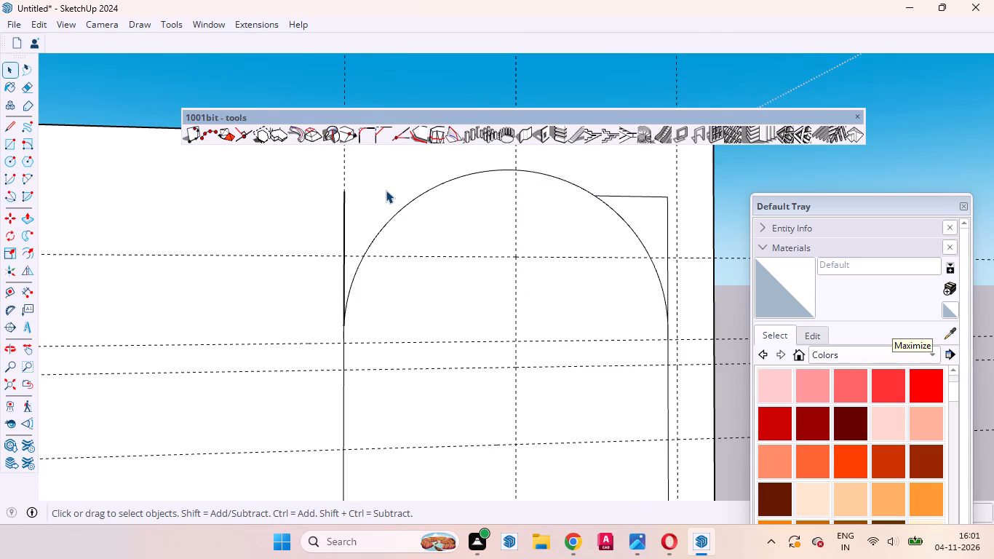
click(341, 199)
click(345, 201)
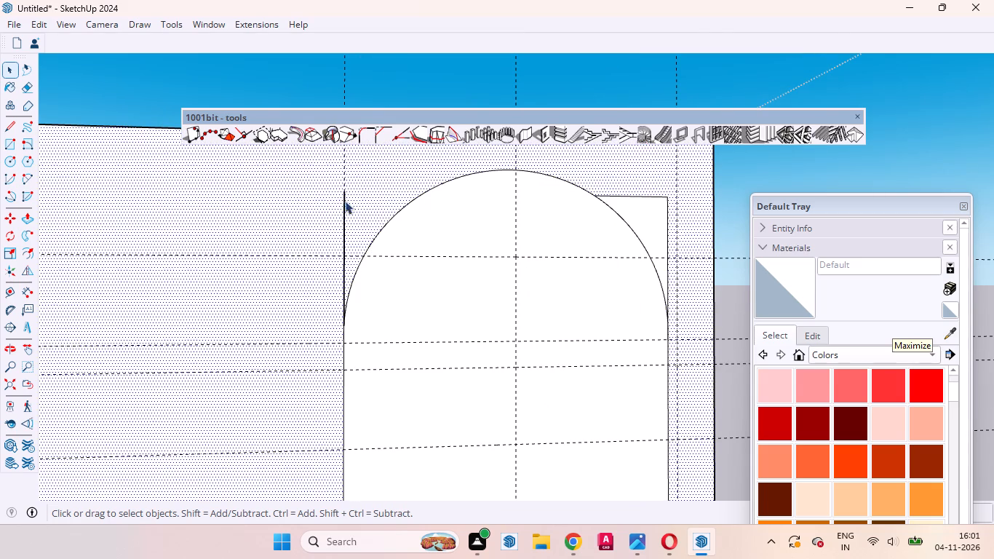
right_click(346, 201)
click(361, 222)
click(664, 202)
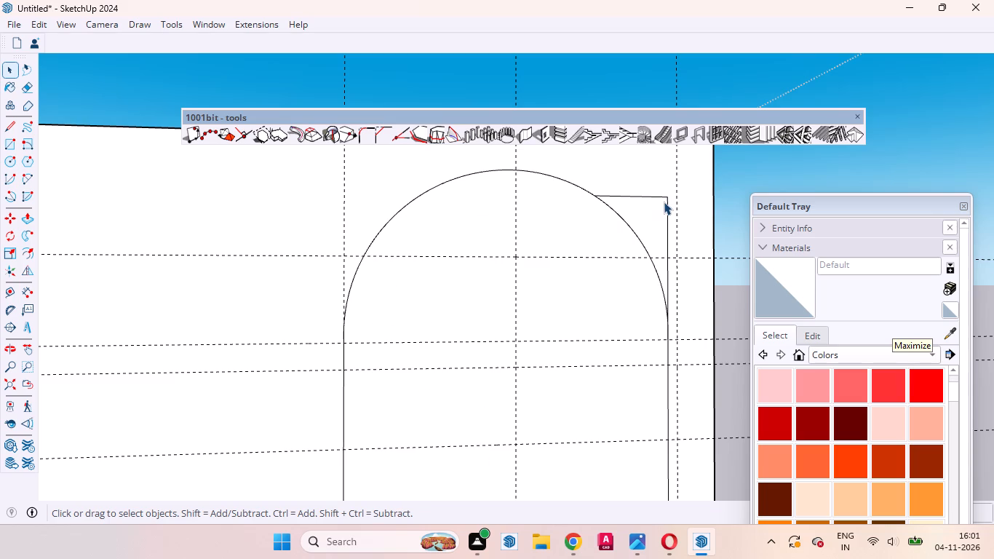
click(665, 202)
right_click(666, 203)
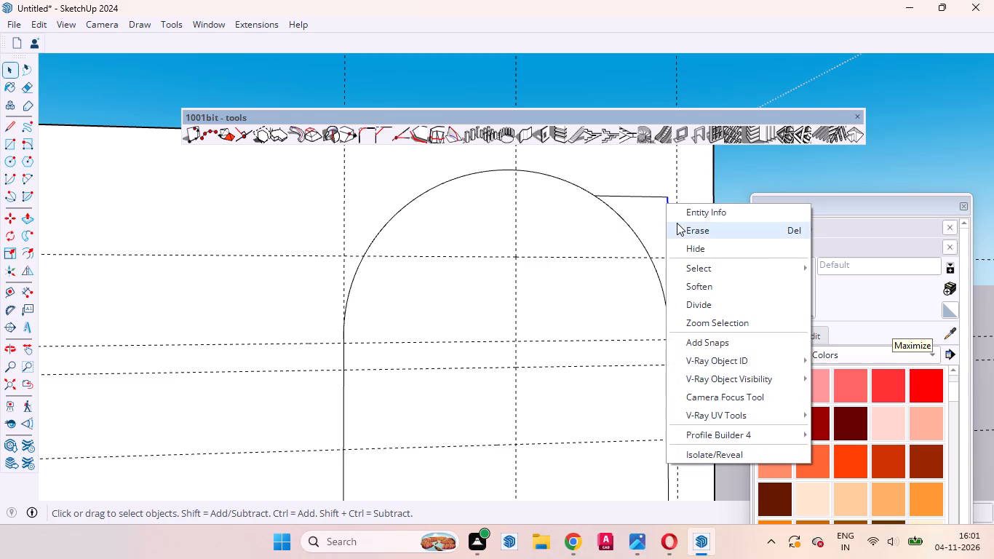
click(677, 224)
click(660, 197)
right_click(660, 197)
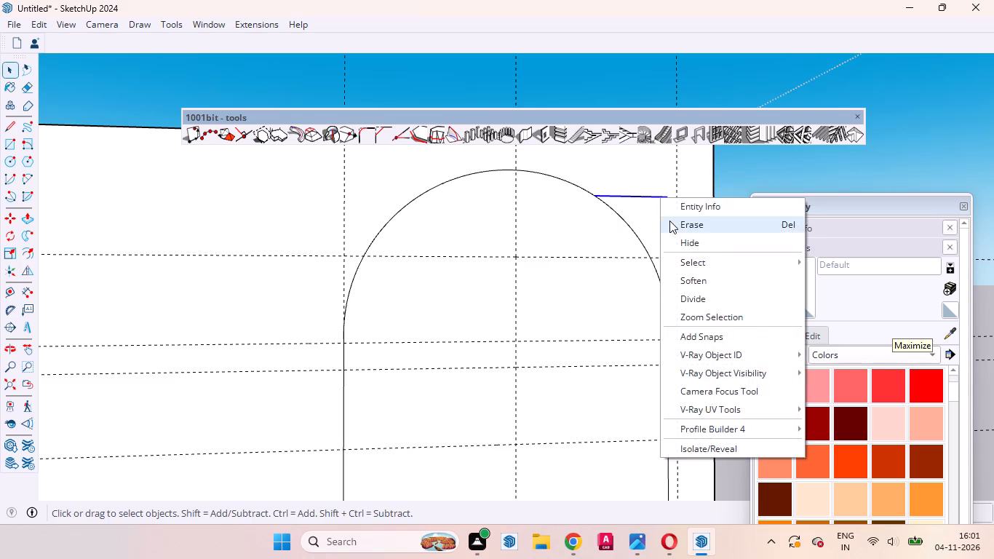
click(669, 221)
Offset the arched face's outline inward by the same distance as the last offset.
scroll(597, 270, down, 8)
click(542, 323)
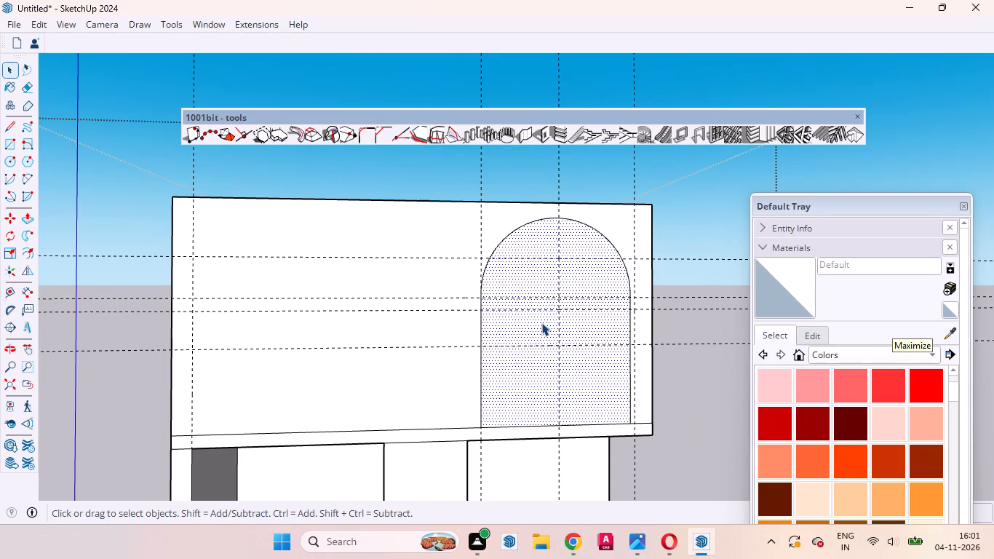
key(f)
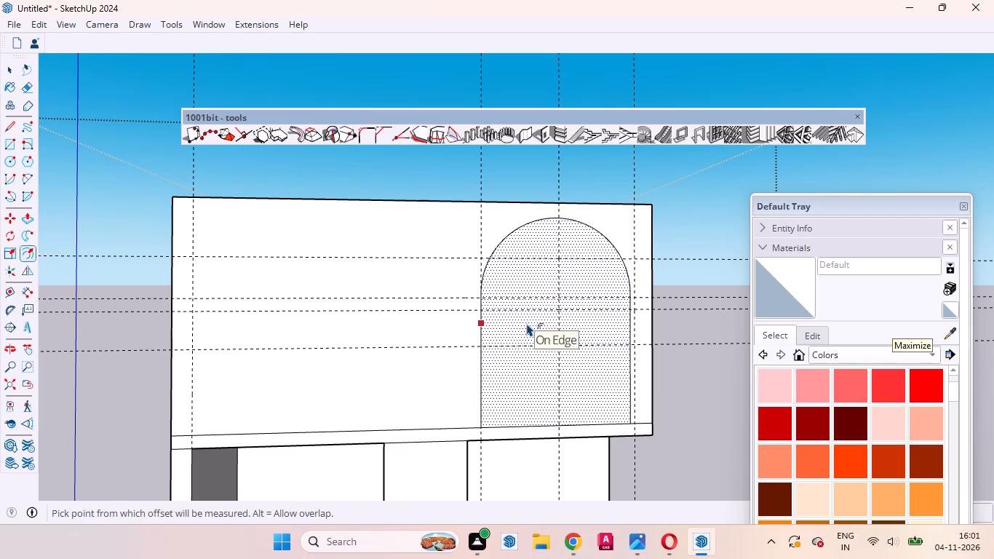
double_click(527, 323)
key(space)
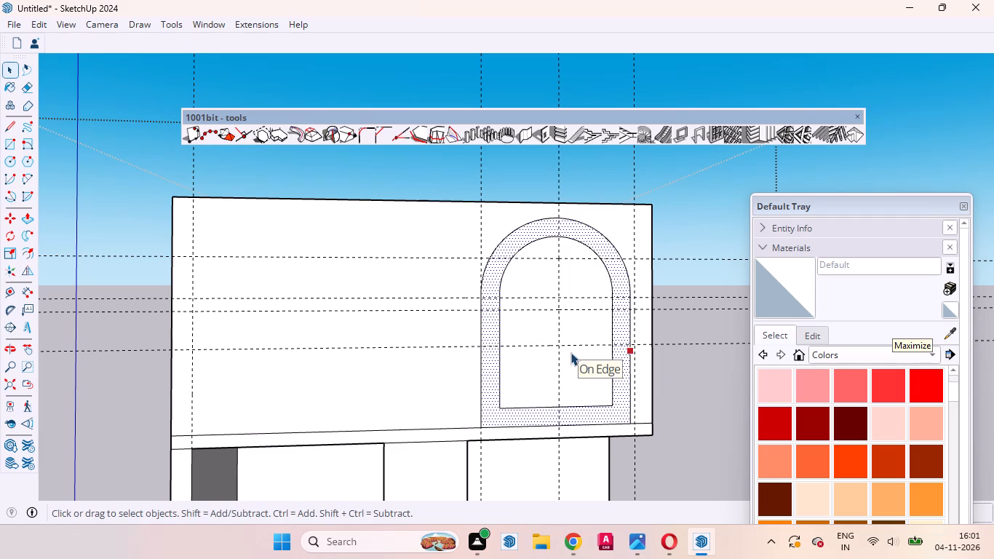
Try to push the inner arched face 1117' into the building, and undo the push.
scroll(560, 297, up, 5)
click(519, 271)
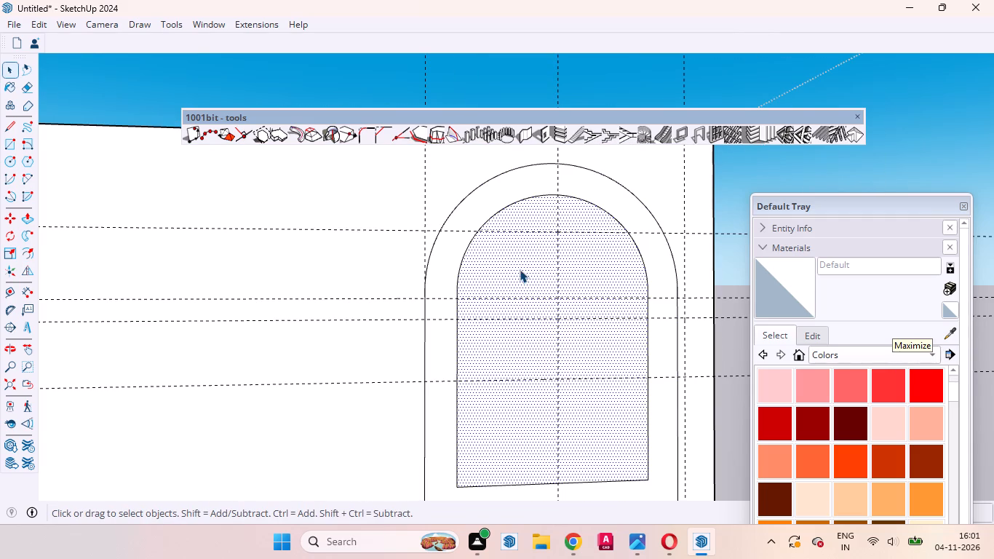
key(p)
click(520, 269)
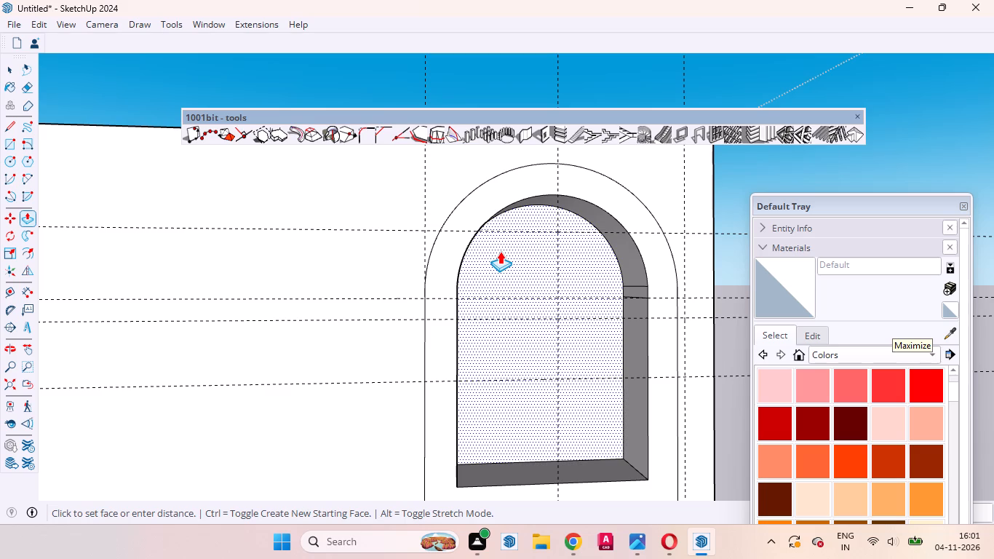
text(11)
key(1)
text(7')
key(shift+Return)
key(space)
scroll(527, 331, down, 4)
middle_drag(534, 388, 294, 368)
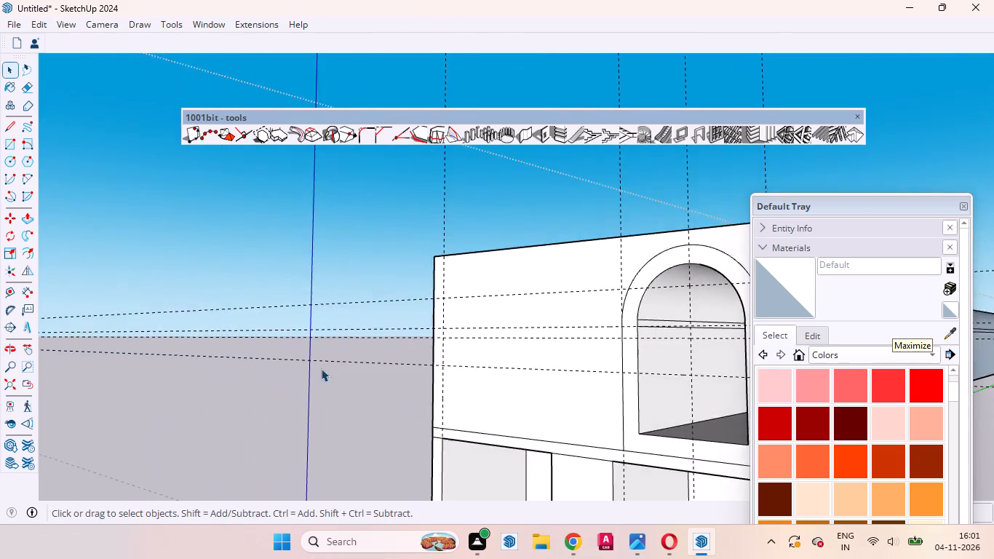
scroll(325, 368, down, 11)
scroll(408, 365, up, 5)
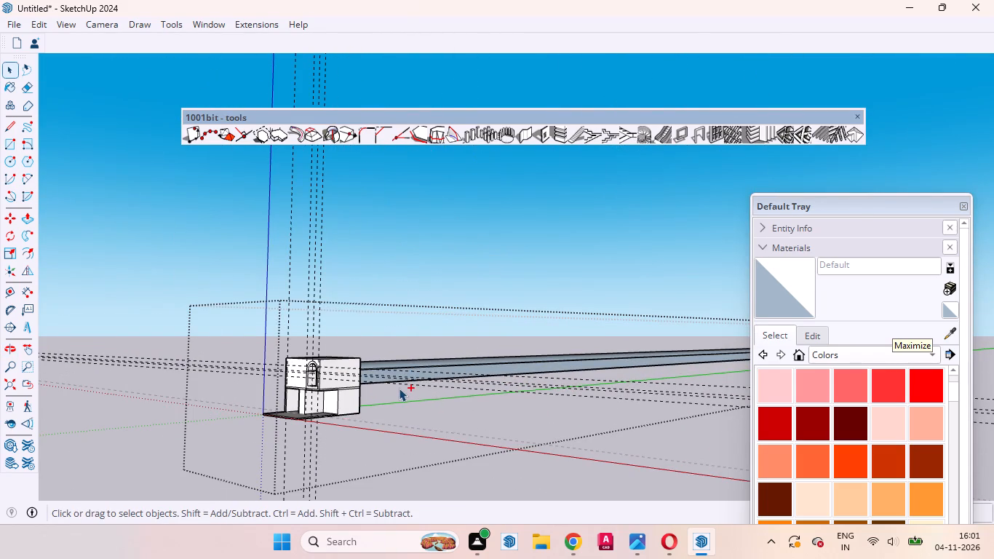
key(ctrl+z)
Push the inner arched face deep into the upper storey as an arched recess, and close the building group.
scroll(316, 377, up, 9)
middle_drag(316, 386, 357, 395)
scroll(345, 394, up, 1)
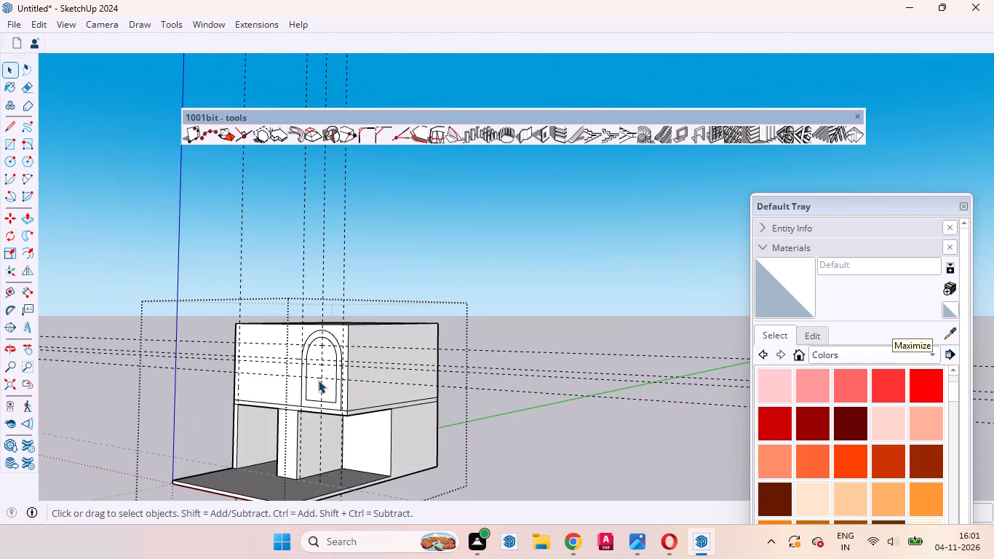
click(318, 380)
click(329, 388)
key(p)
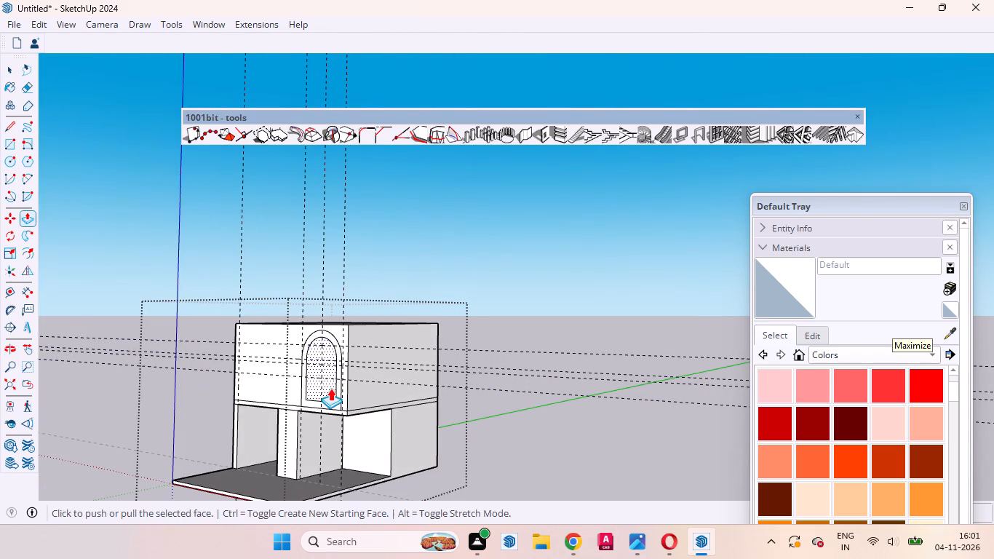
click(330, 388)
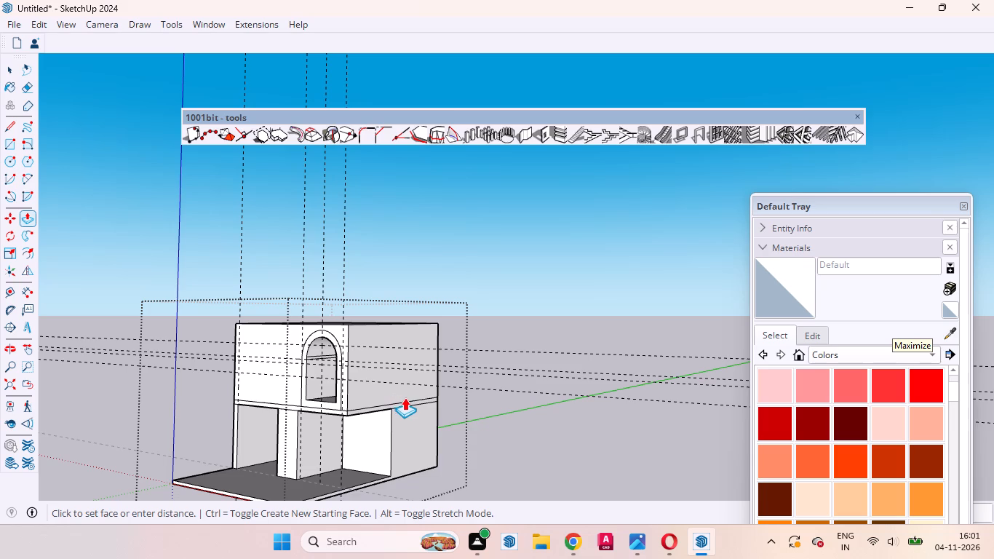
click(417, 391)
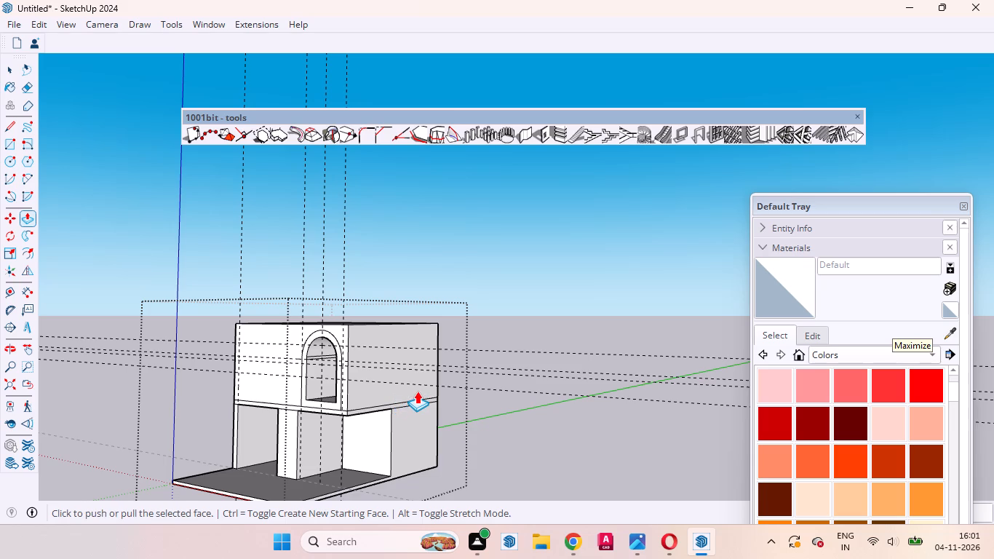
key(space)
click(573, 443)
Examine the arched recess, its curved inner faces and the surrounding upper storey from several angles.
middle_drag(417, 409, 728, 362)
scroll(528, 343, up, 9)
middle_drag(463, 357, 353, 349)
scroll(365, 313, up, 5)
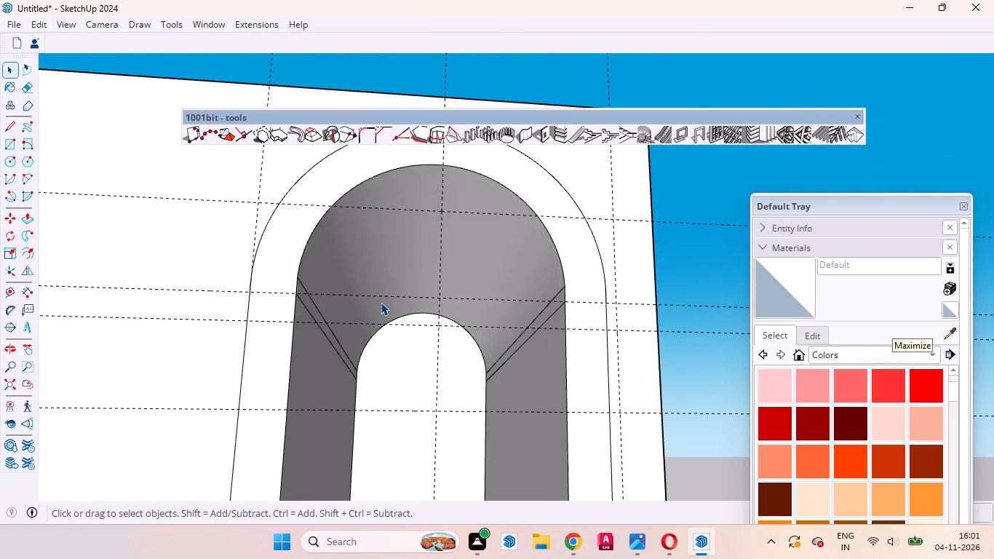
scroll(381, 302, up, 3)
scroll(364, 306, down, 5)
click(375, 255)
middle_drag(407, 296, 361, 292)
scroll(457, 312, down, 8)
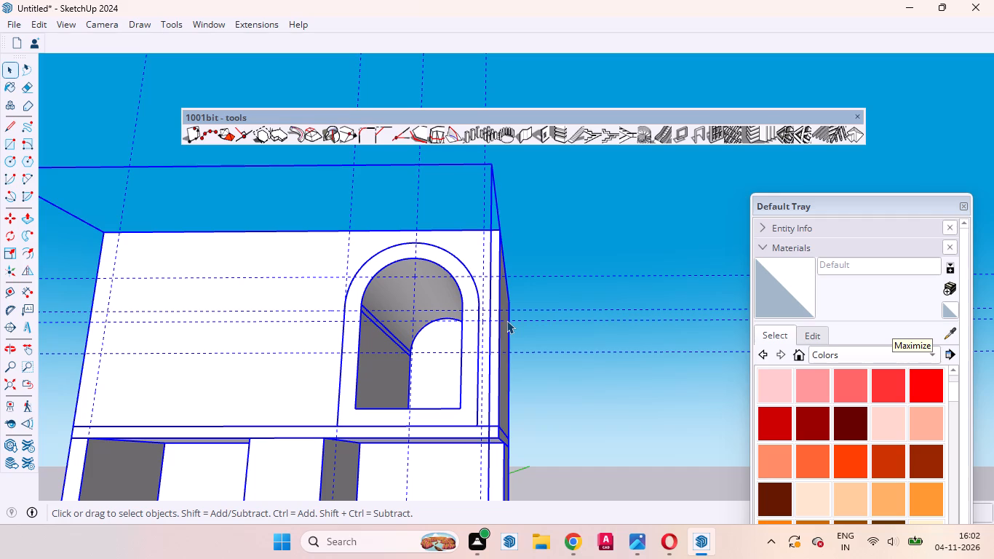
Examine the whole building and its arched upper-storey recess from several distances and angles.
scroll(528, 292, down, 4)
middle_drag(419, 382, 463, 413)
scroll(445, 399, up, 1)
middle_drag(463, 413, 581, 480)
scroll(490, 323, down, 10)
click(531, 351)
middle_drag(507, 338, 413, 317)
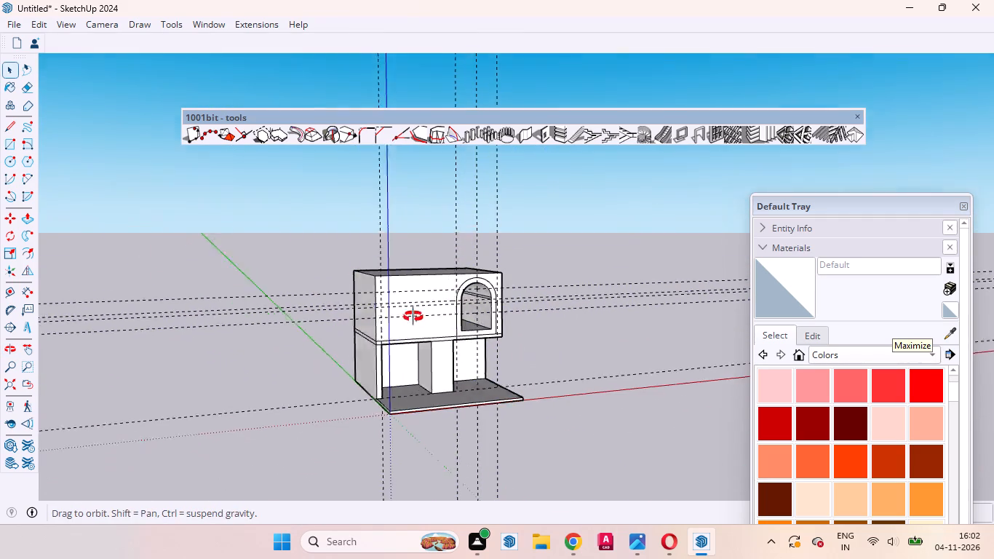
middle_drag(413, 317, 391, 312)
scroll(436, 336, up, 6)
middle_drag(450, 339, 389, 306)
Open the building group and inspect the arched recess's curved inner face, side walls and surrounding frame from several angles.
double_click(392, 301)
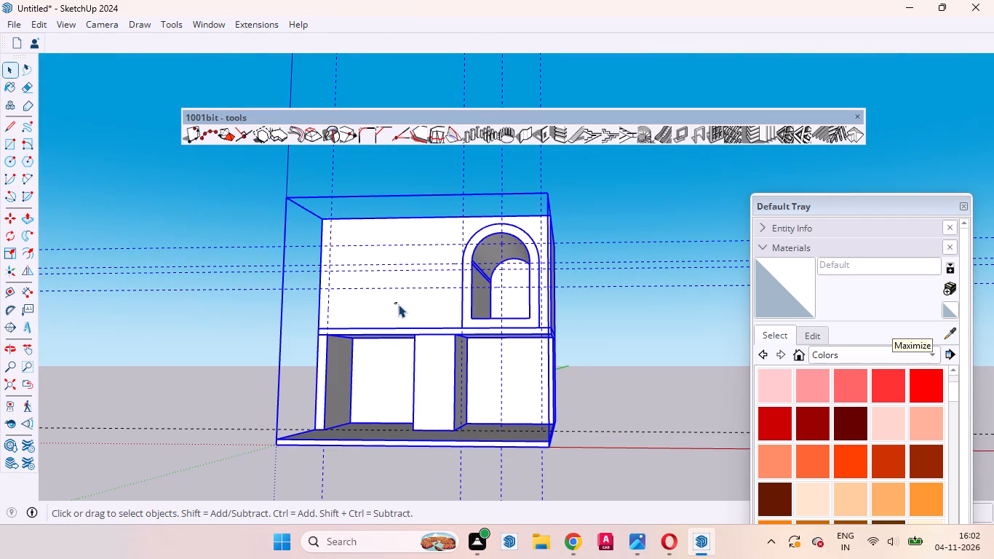
double_click(399, 306)
click(402, 308)
scroll(410, 313, up, 5)
triple_click(411, 312)
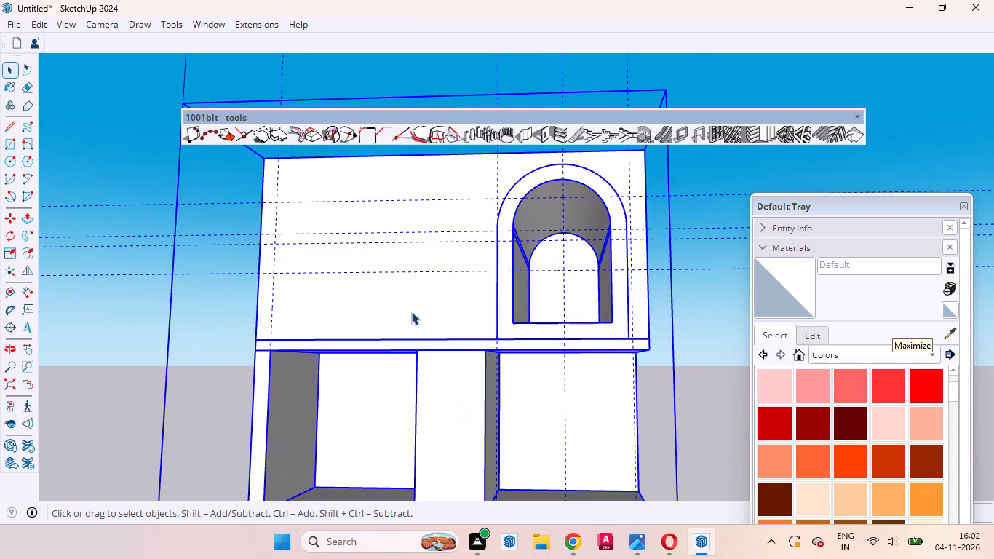
scroll(418, 305, up, 5)
middle_drag(446, 301, 359, 312)
scroll(370, 305, up, 1)
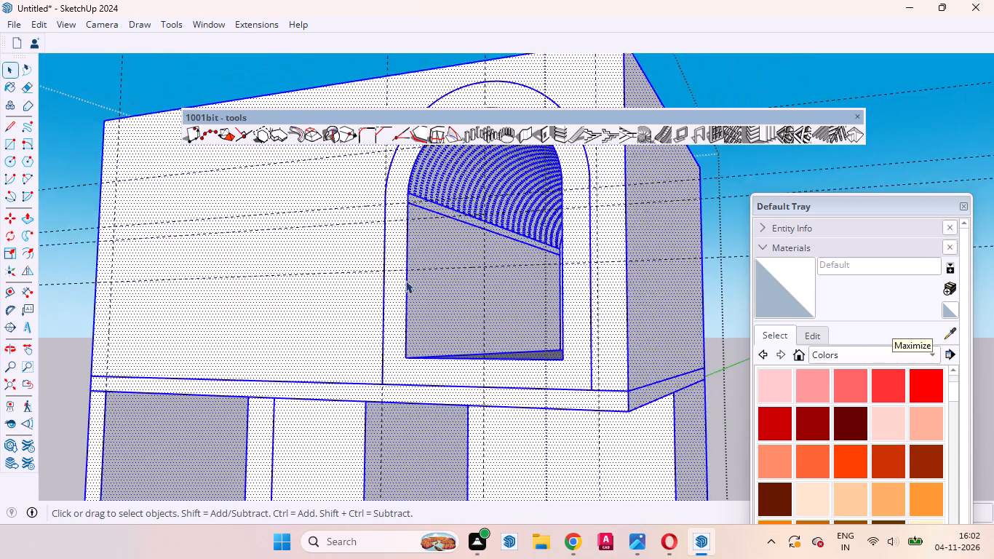
click(422, 280)
scroll(474, 304, down, 3)
click(484, 198)
middle_drag(493, 237, 520, 246)
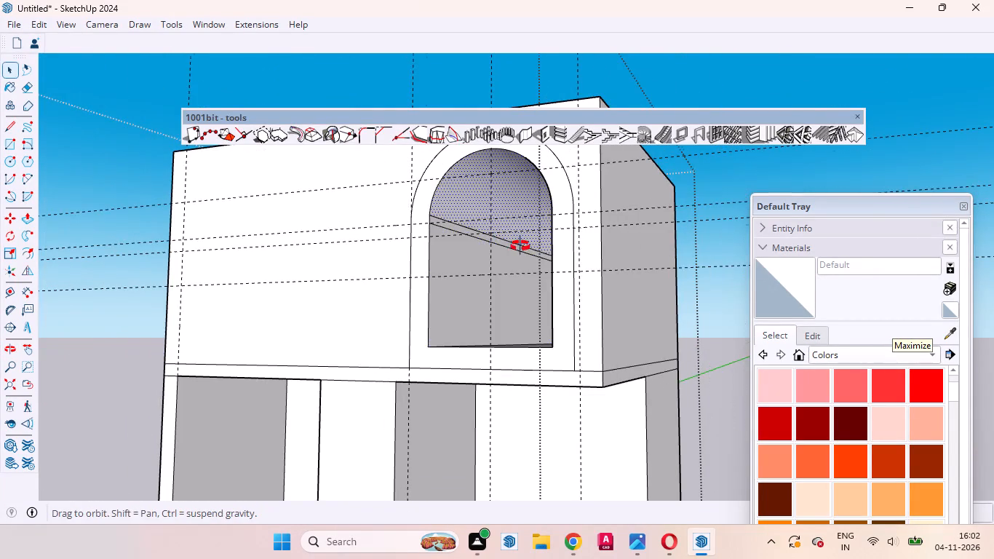
middle_drag(520, 246, 560, 253)
scroll(560, 253, up, 1)
scroll(560, 253, down, 4)
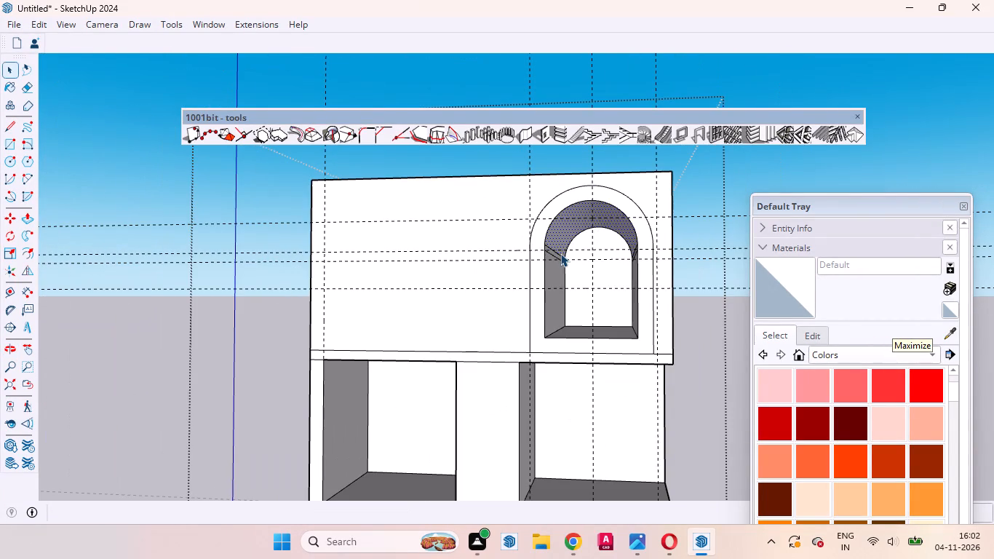
scroll(573, 255, down, 2)
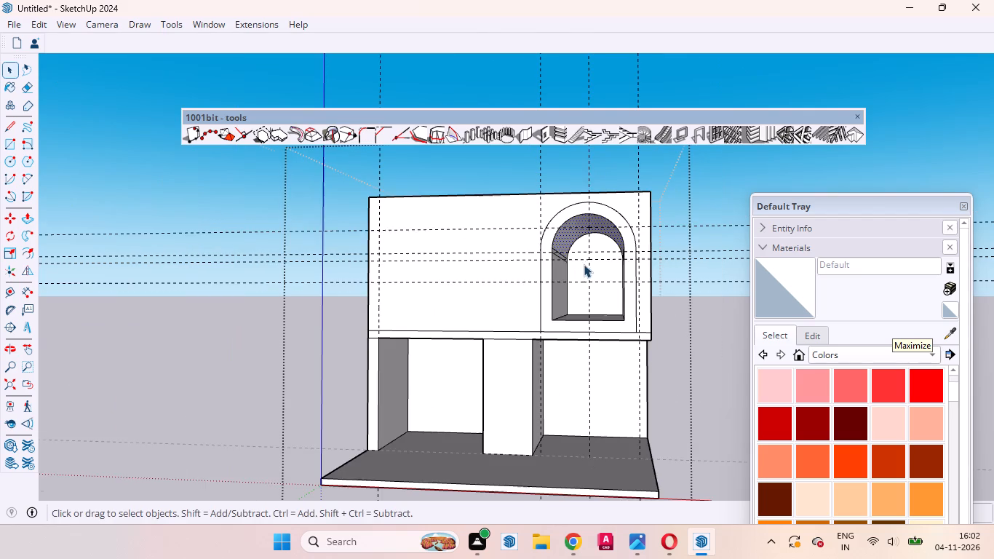
middle_drag(597, 269, 642, 225)
scroll(626, 218, up, 5)
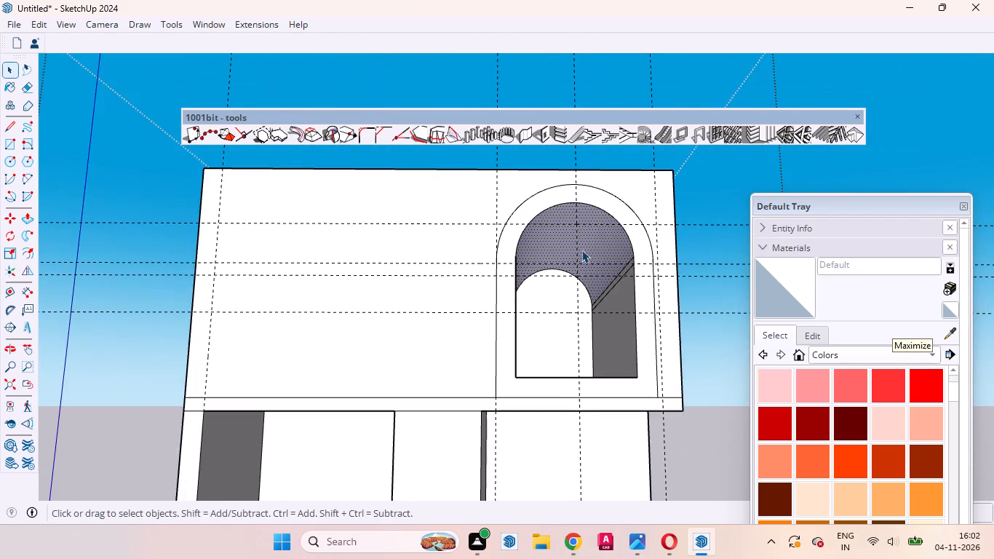
middle_drag(589, 265, 654, 291)
scroll(648, 291, up, 1)
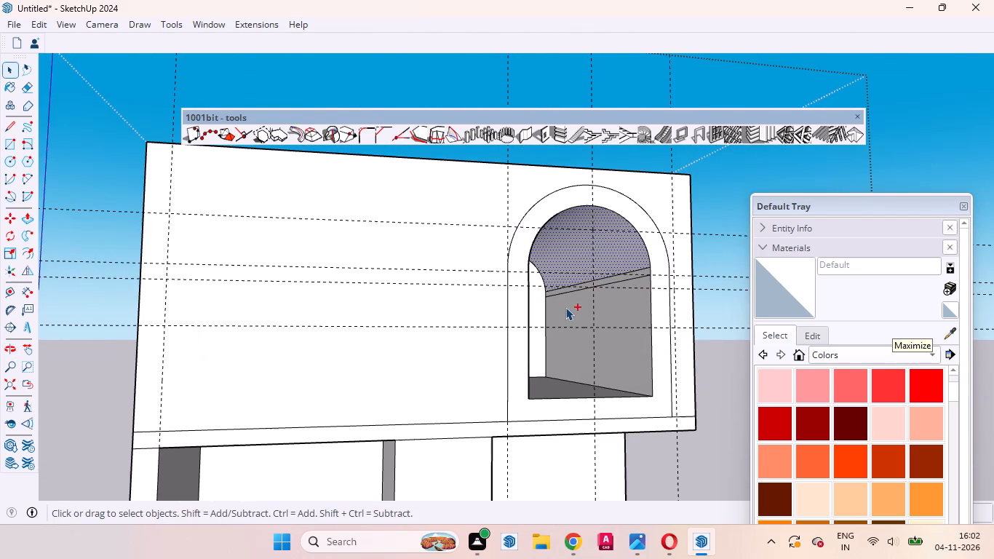
Undo the arched recess, its inner offset and the arch, back to the plain rectangular outline on the upper storey's front.
key(ctrl+z)
key(ctrl+z)
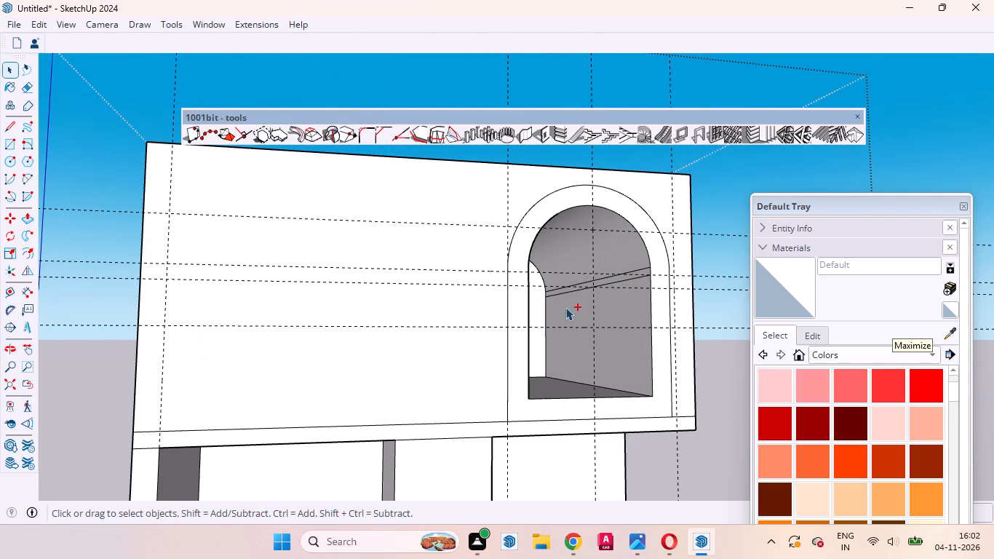
key(ctrl+z)
key(ctrl+z)
key(ctrl+z)
key(ctrl+z)
key(ctrl+z)
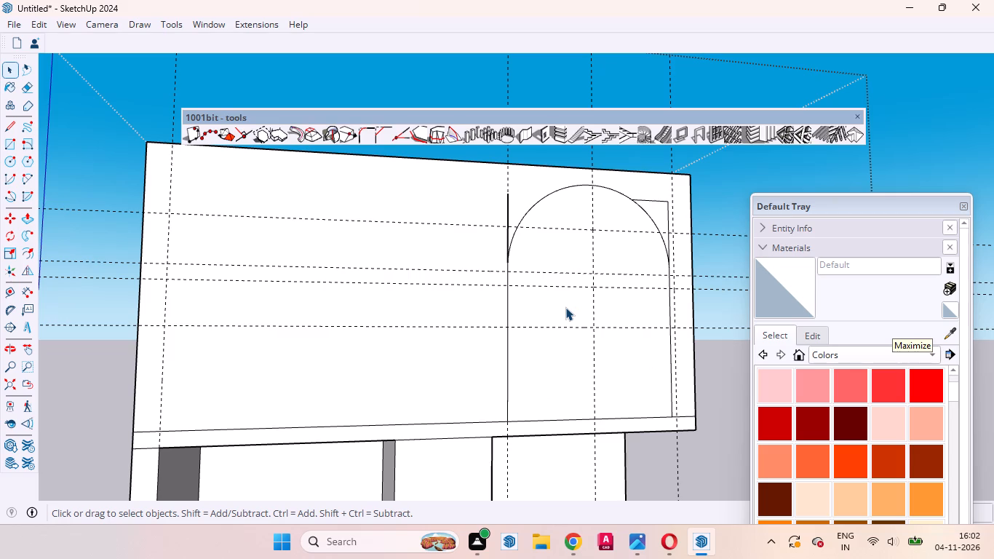
key(ctrl+z)
key(ctrl+z)
key(ctrl+z)
key(ctrl+z)
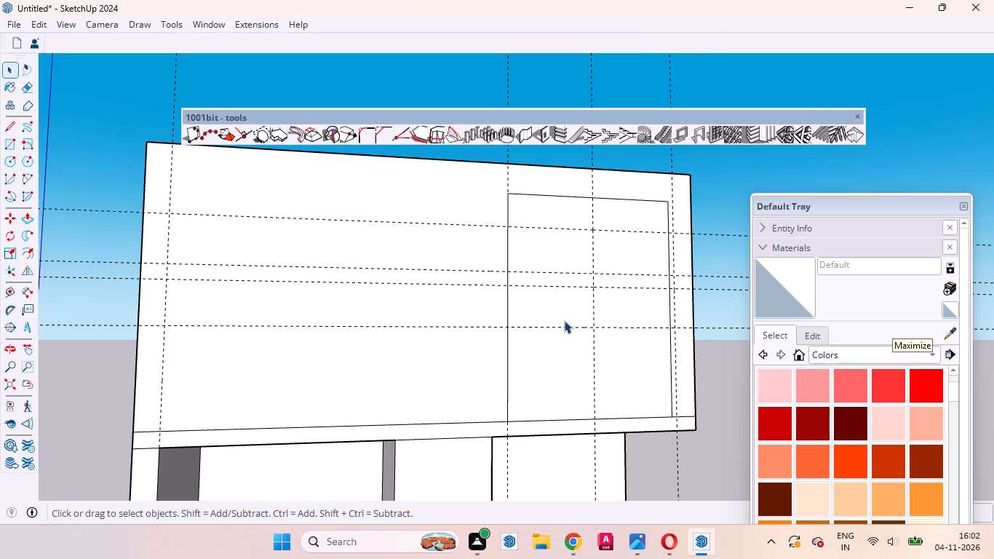
Open the building group and erase the rectangular outline's top edge and both vertical edges from the upper storey's front face.
click(517, 196)
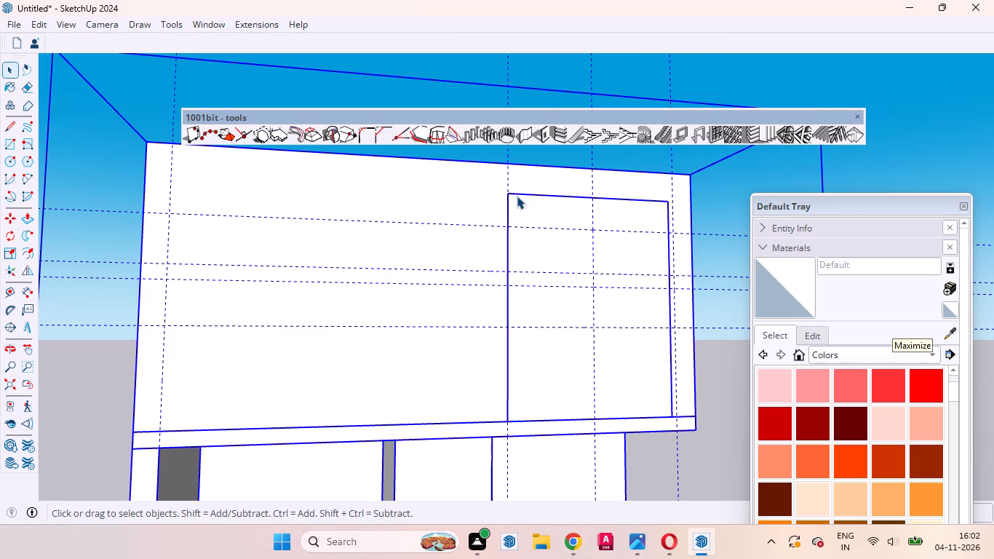
double_click(517, 196)
click(517, 196)
right_click(517, 196)
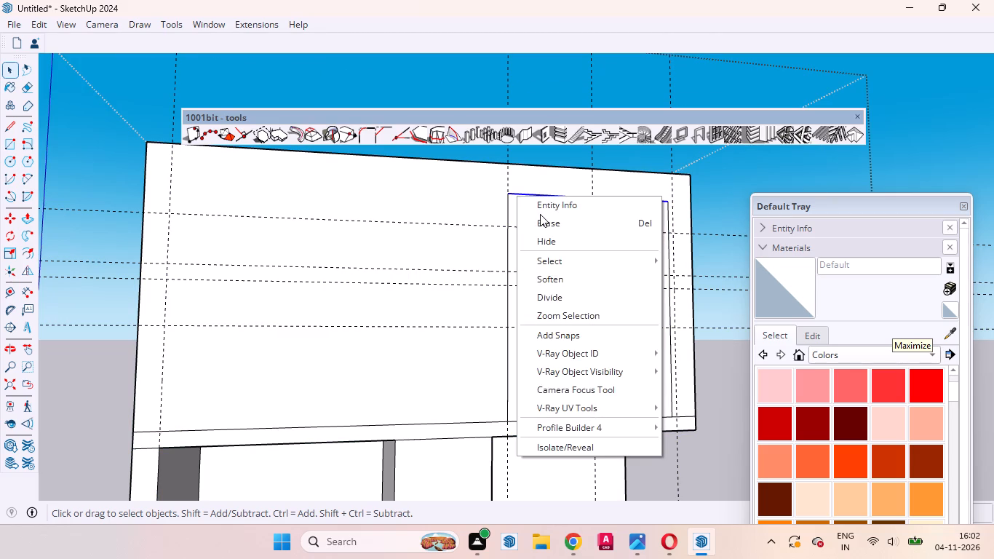
click(543, 216)
click(509, 201)
right_click(509, 201)
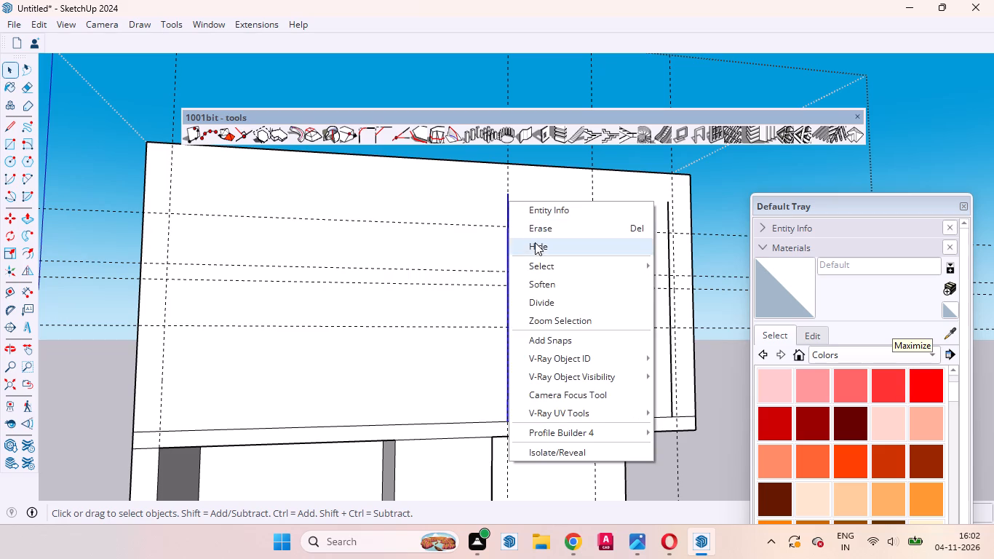
click(535, 231)
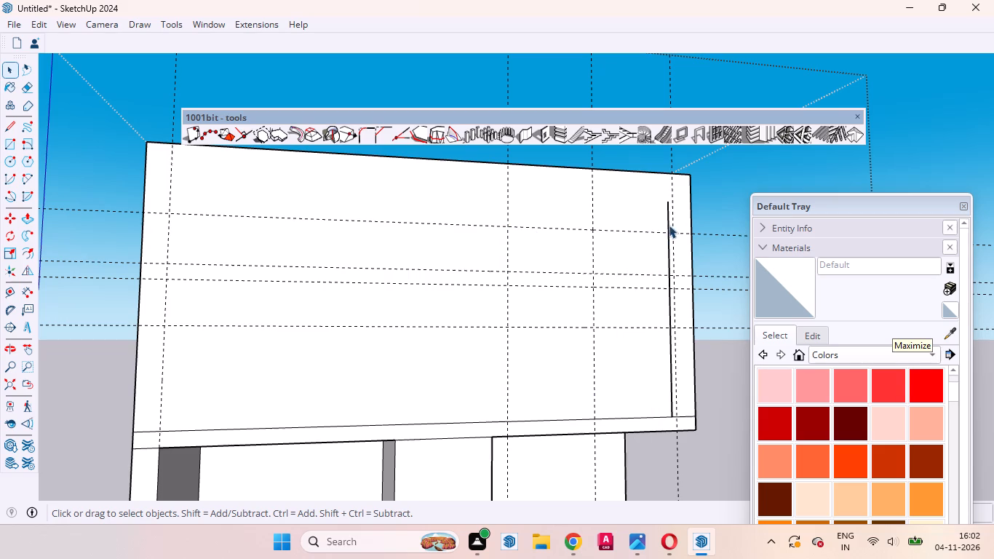
click(669, 221)
right_click(669, 221)
click(678, 250)
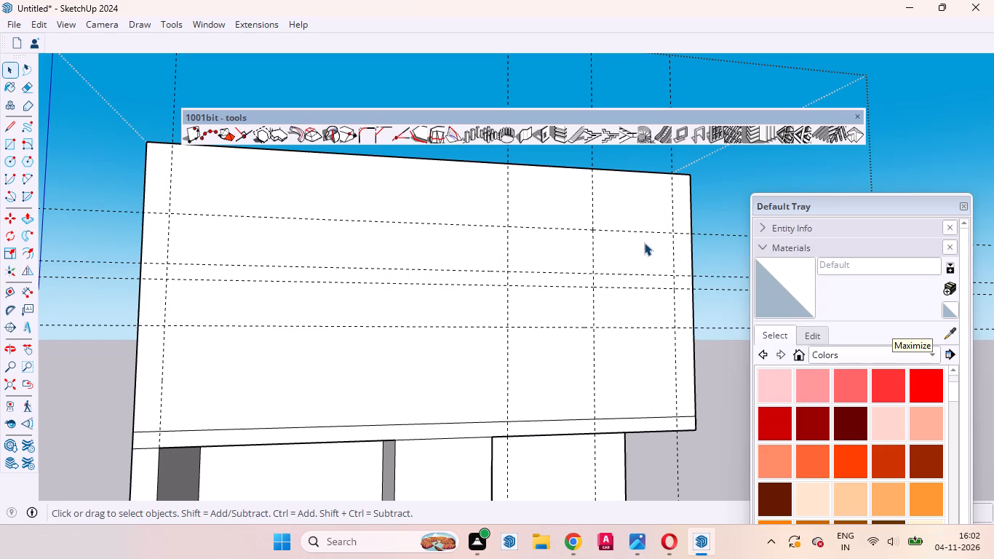
Select the upper storey's front face and examine it and the bays below from several angles.
scroll(627, 254, down, 3)
middle_drag(613, 272, 552, 269)
scroll(550, 269, up, 1)
click(503, 212)
click(500, 210)
click(492, 206)
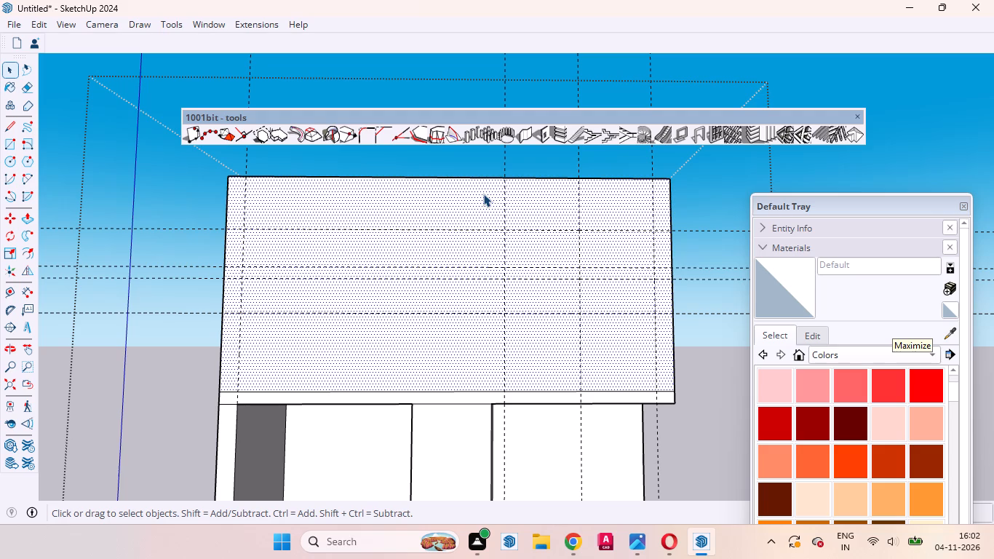
scroll(488, 226, down, 2)
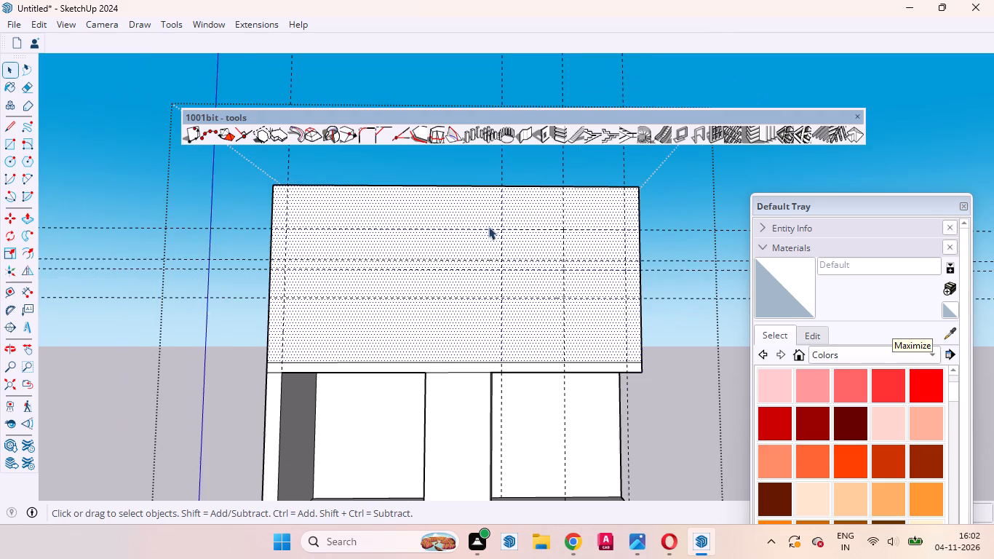
middle_drag(498, 245, 454, 239)
scroll(480, 269, up, 4)
middle_drag(501, 295, 564, 317)
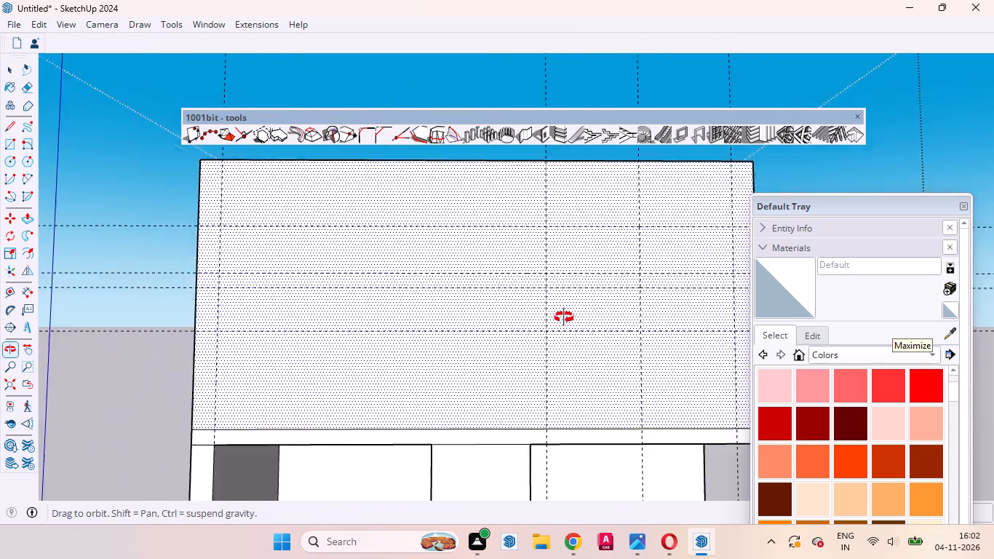
middle_drag(564, 317, 570, 321)
scroll(529, 276, down, 8)
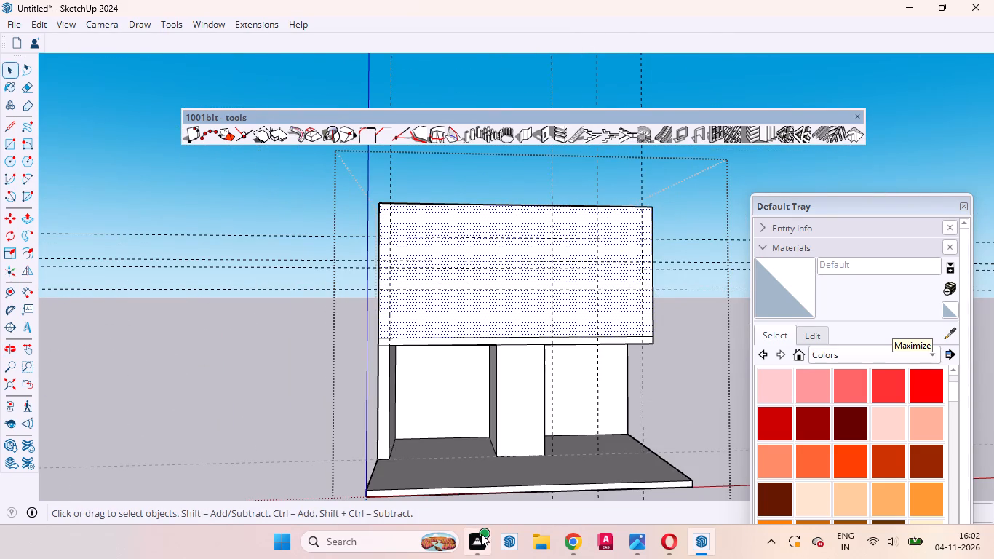
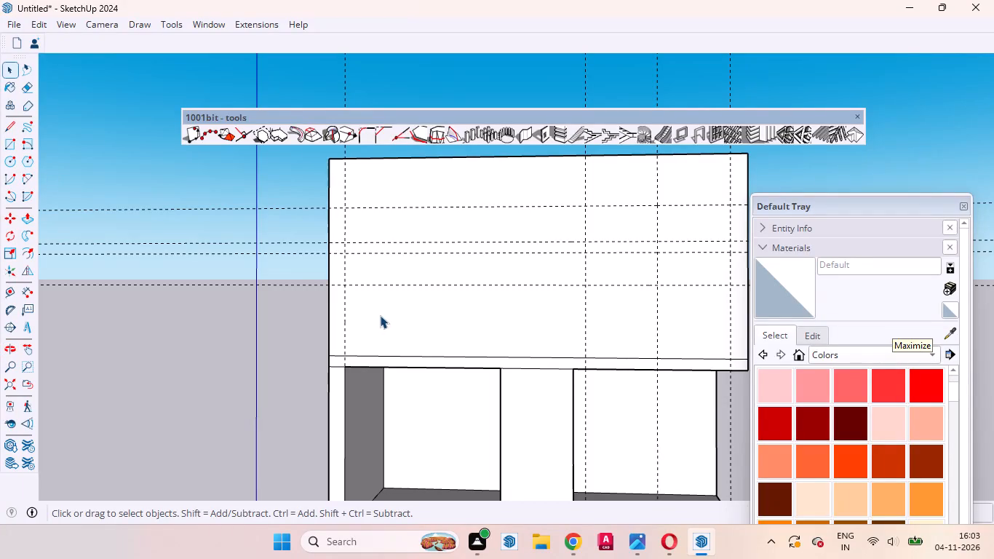
Open the building group, select the upper storey's front face and examine it and the recessed bays below from several angles.
middle_drag(574, 376, 563, 365)
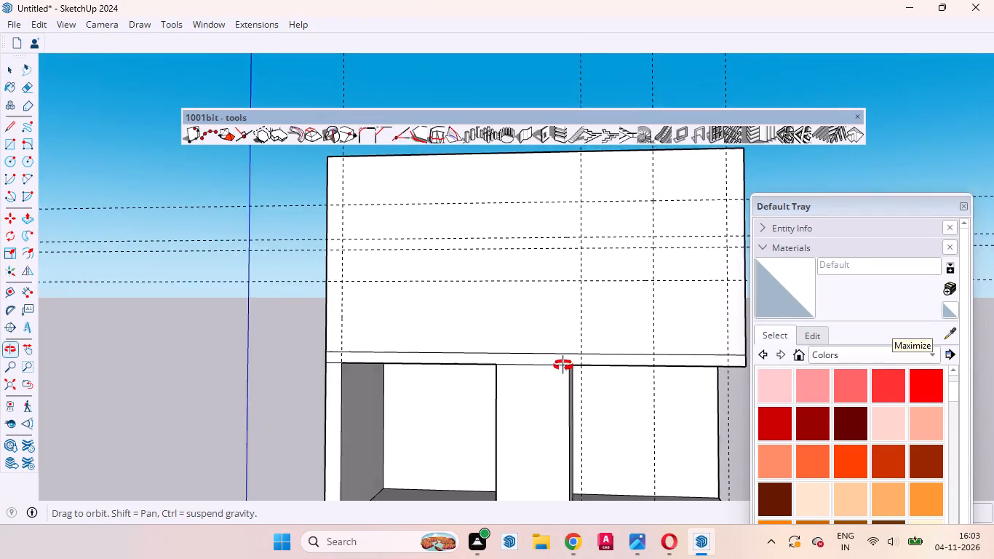
middle_drag(563, 365, 557, 364)
scroll(557, 364, up, 1)
click(671, 304)
double_click(624, 298)
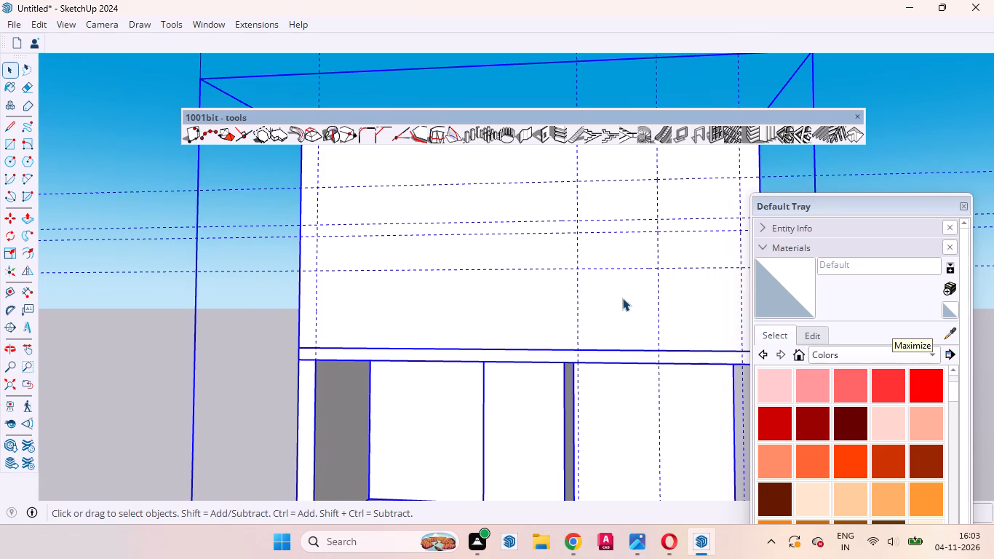
triple_click(616, 298)
middle_drag(620, 304, 606, 335)
scroll(615, 349, down, 2)
middle_drag(628, 345, 624, 313)
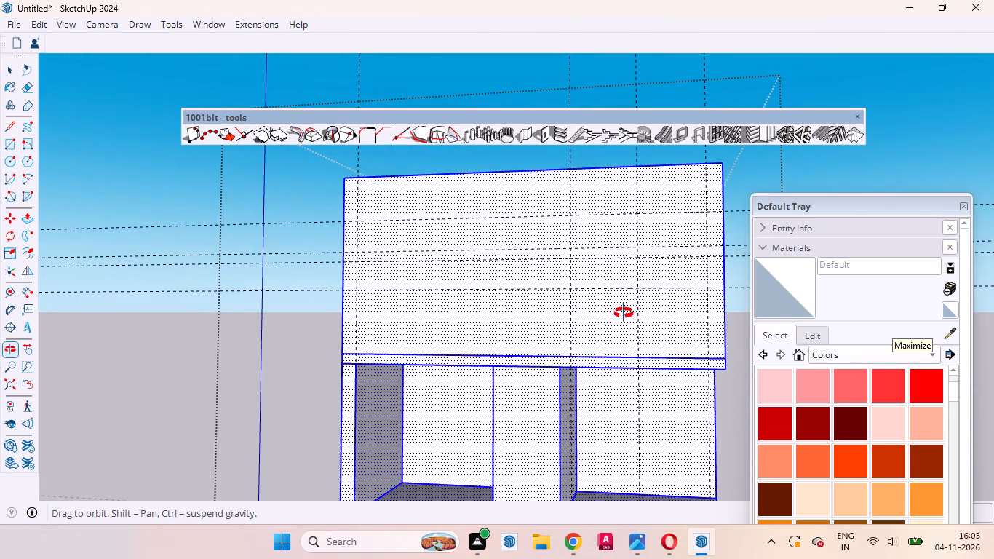
middle_drag(624, 313, 688, 292)
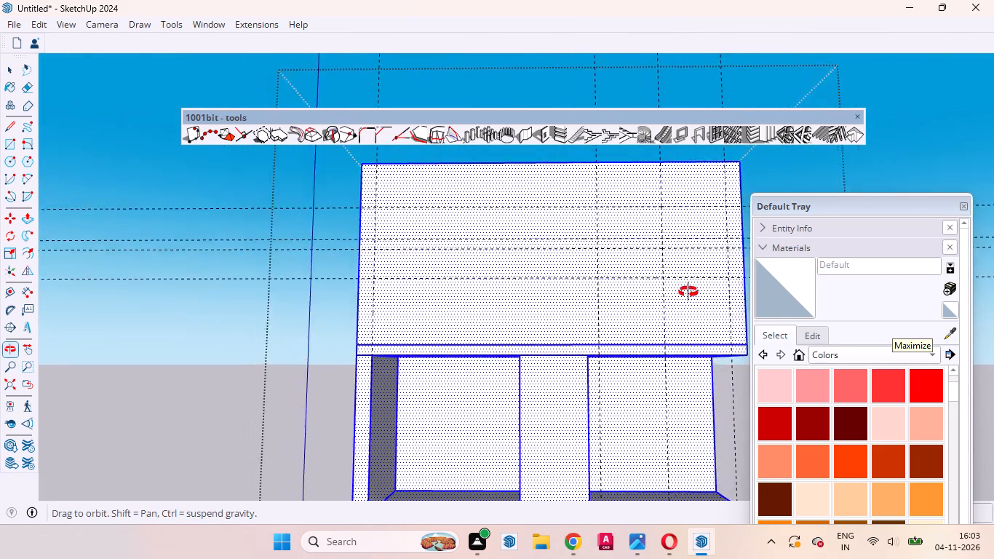
middle_drag(688, 292, 701, 294)
scroll(658, 312, down, 4)
scroll(525, 306, up, 3)
click(525, 307)
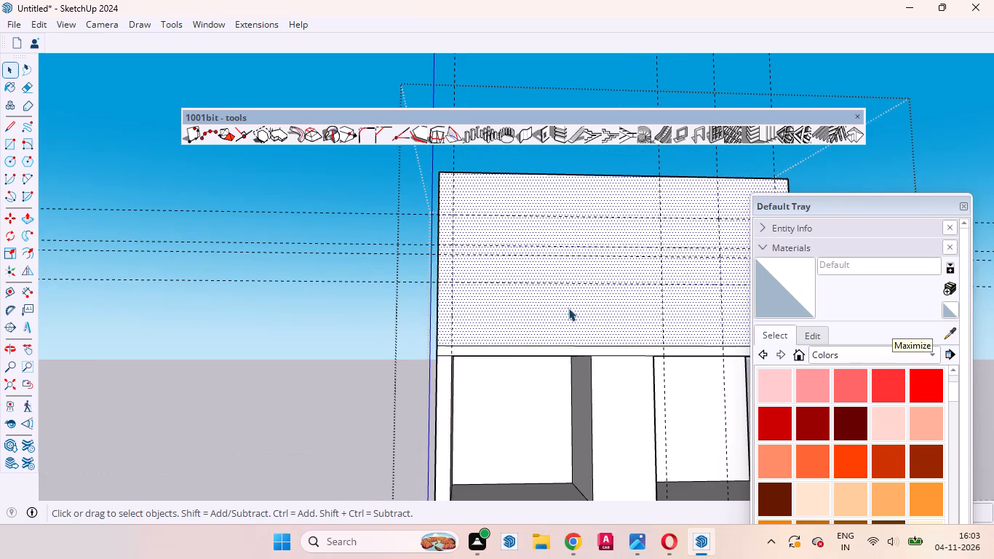
middle_drag(569, 308, 568, 319)
scroll(568, 319, up, 1)
scroll(542, 311, down, 2)
middle_drag(552, 309, 546, 305)
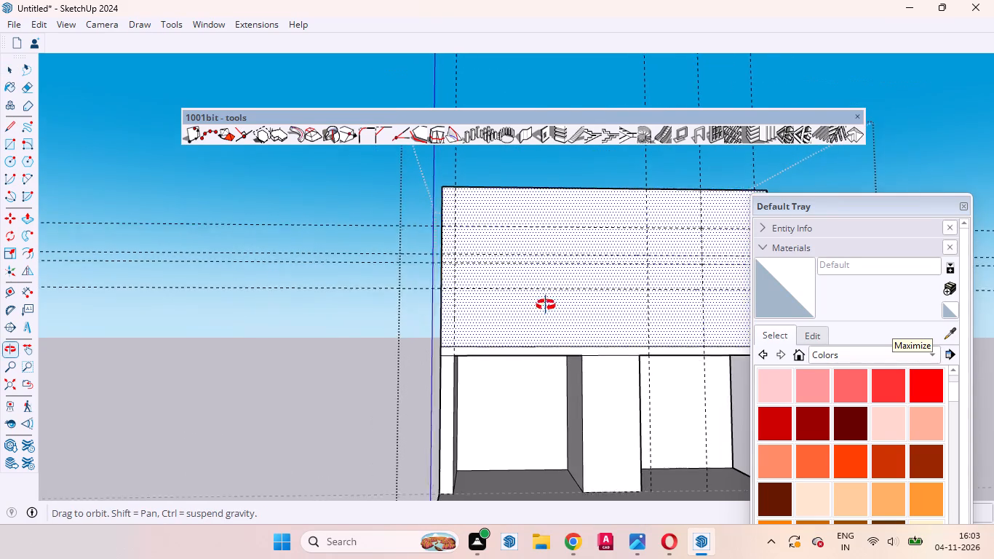
middle_drag(546, 305, 558, 317)
scroll(632, 327, down, 2)
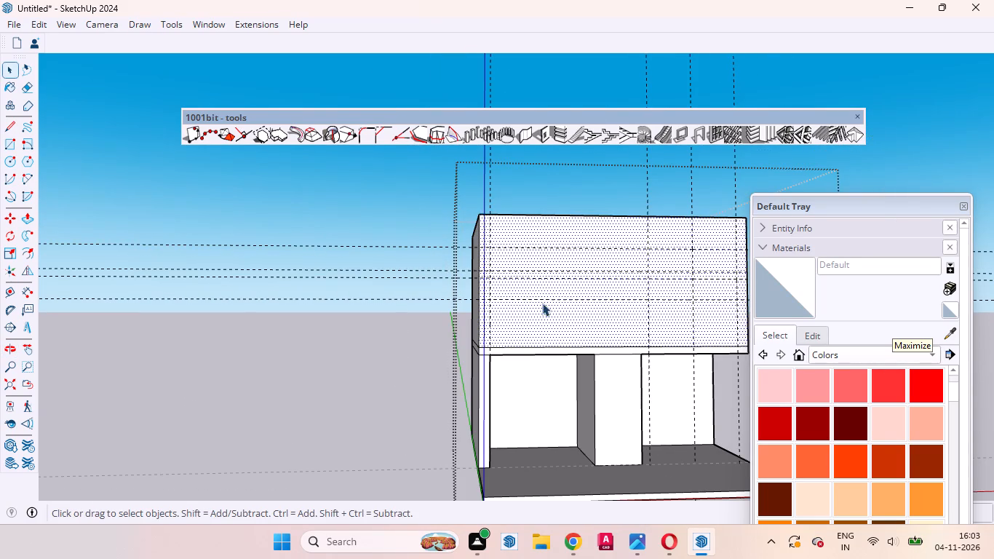
scroll(523, 298, up, 2)
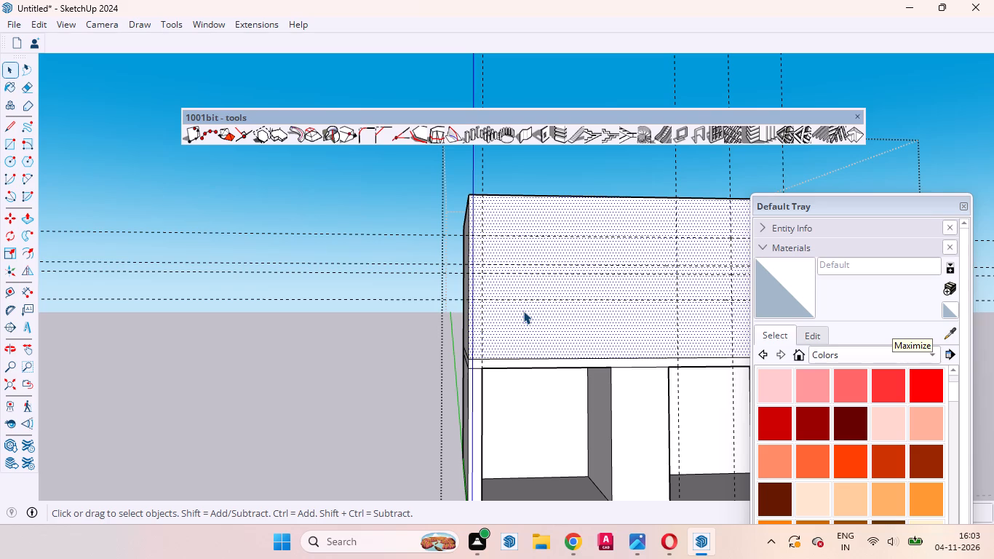
scroll(523, 310, down, 5)
middle_drag(531, 312, 519, 317)
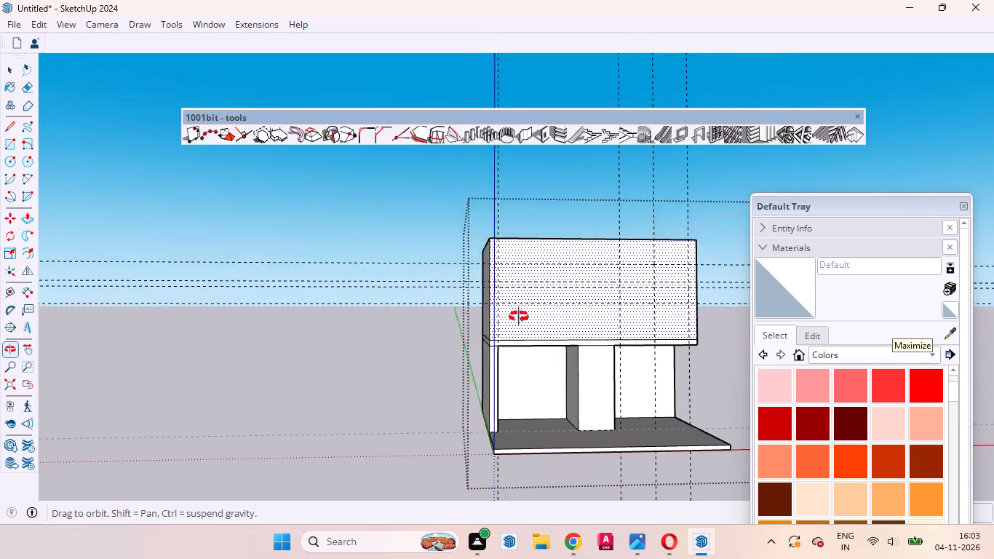
middle_drag(519, 317, 511, 319)
scroll(511, 319, up, 1)
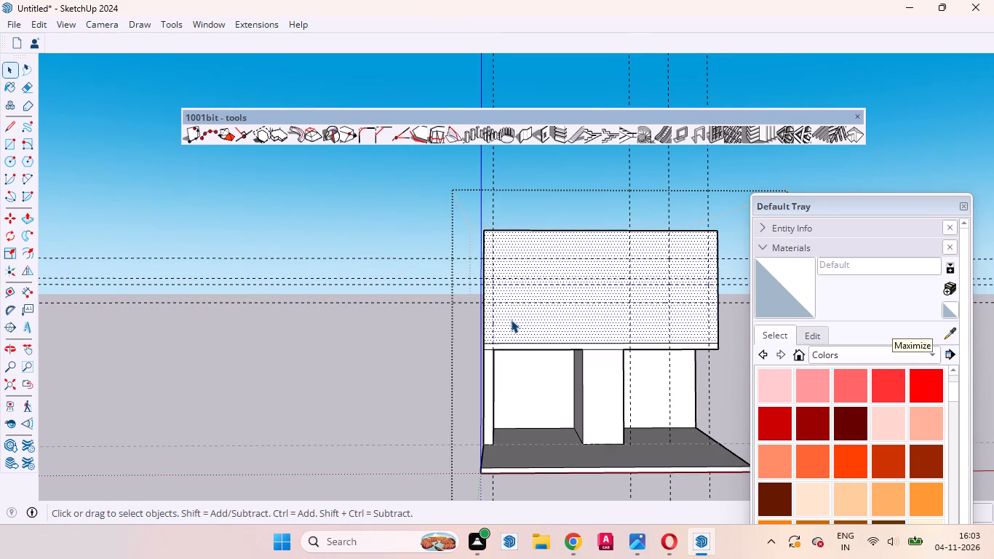
scroll(512, 320, down, 3)
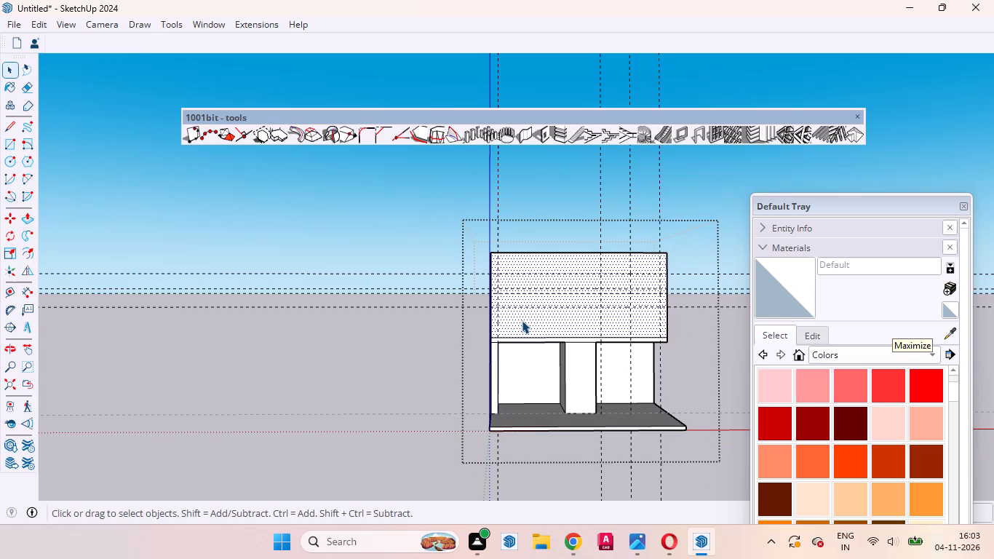
scroll(523, 322, down, 2)
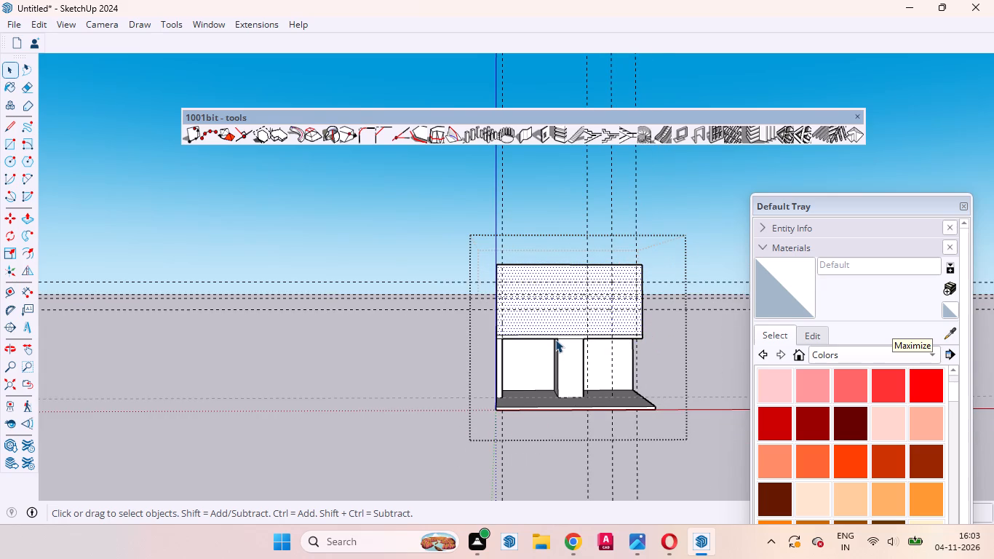
scroll(555, 339, up, 2)
scroll(529, 362, down, 2)
scroll(595, 339, up, 2)
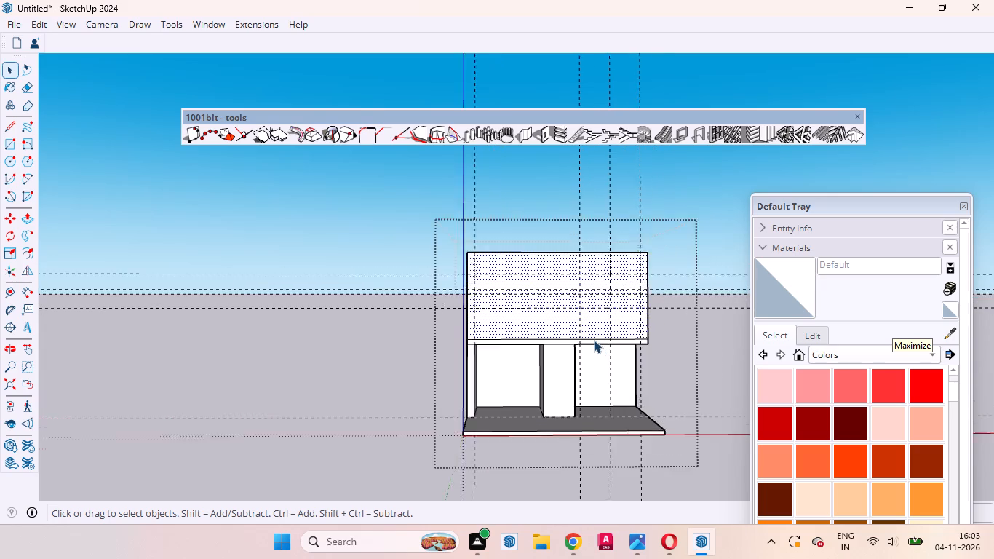
scroll(594, 340, up, 1)
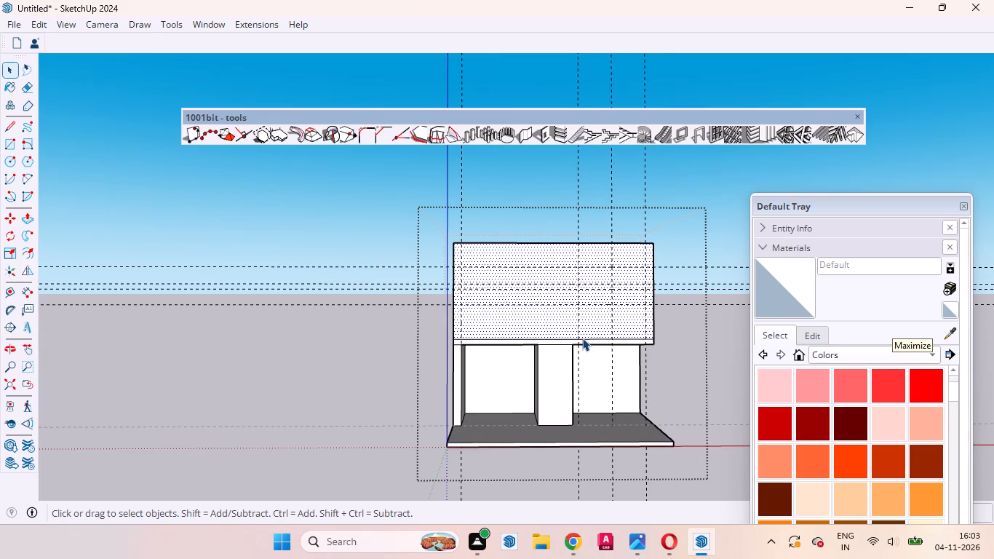
Draw a full-height rectangle on the upper storey's front, from the bottom band line to the top edge, between the leftmost and second vertical guides.
key(r)
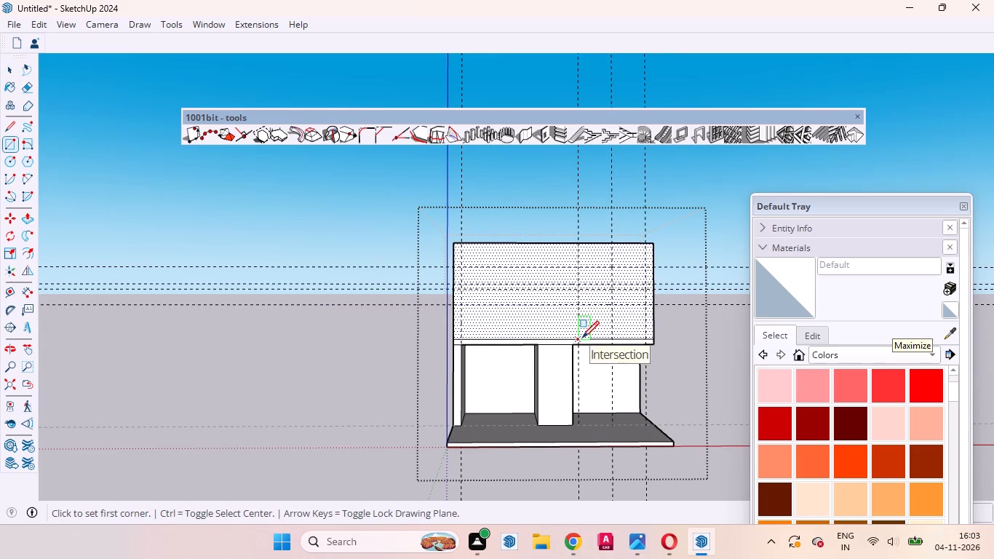
click(581, 337)
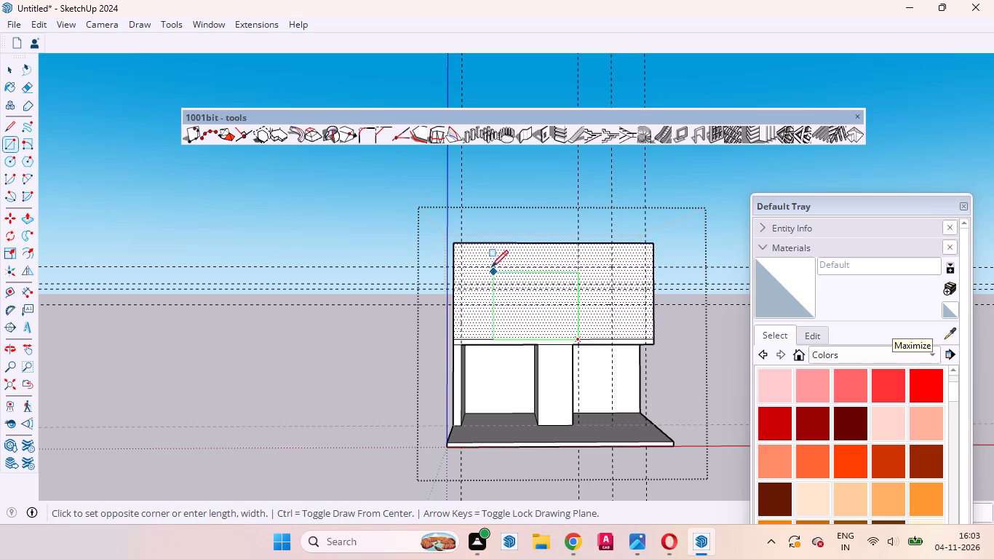
click(466, 244)
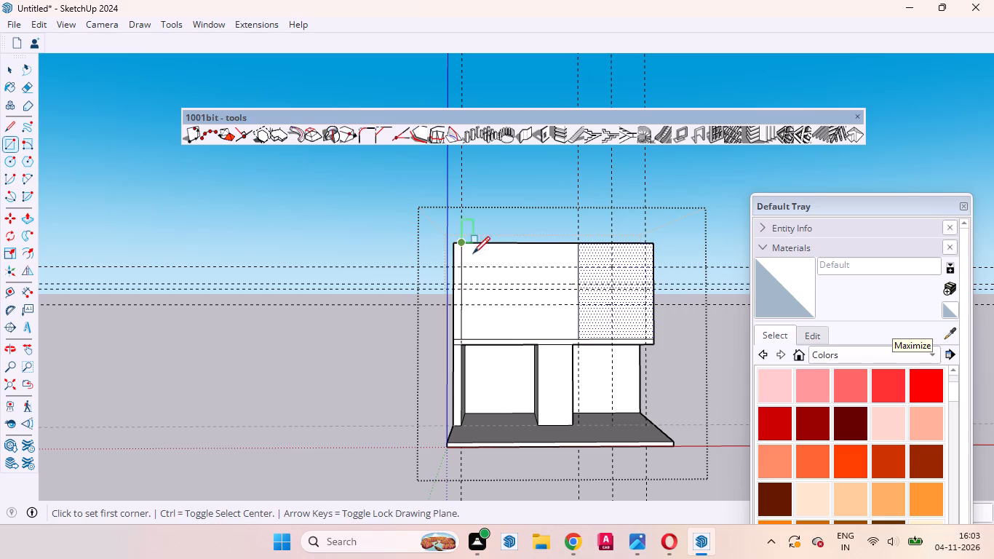
key(space)
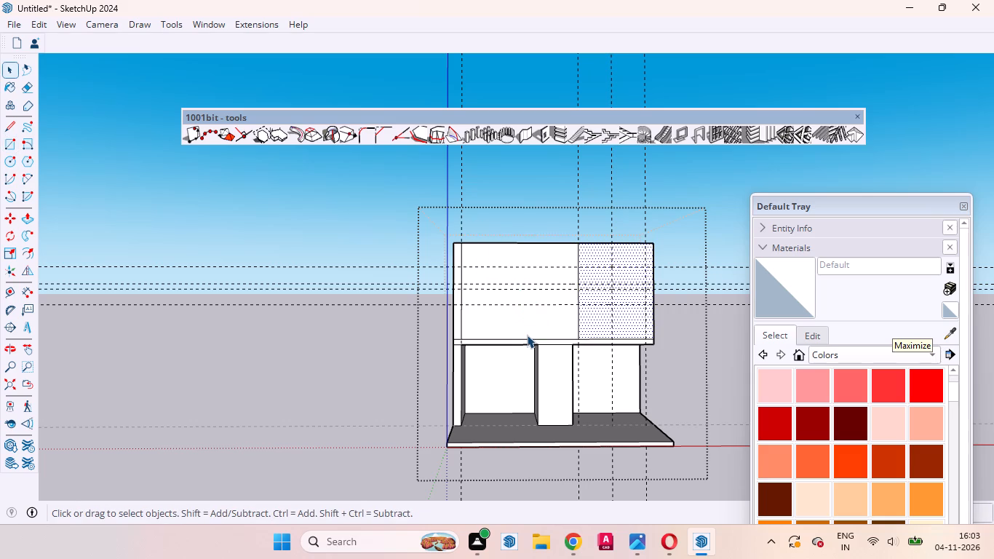
Push/Pull the new rectangular panel outward from the upper storey's front by 12 inches.
scroll(525, 336, down, 3)
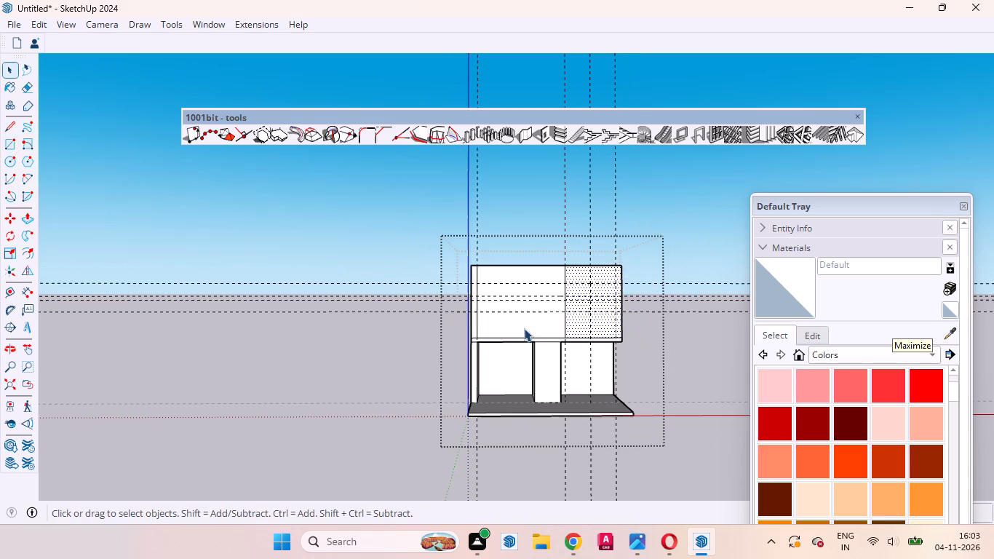
click(520, 321)
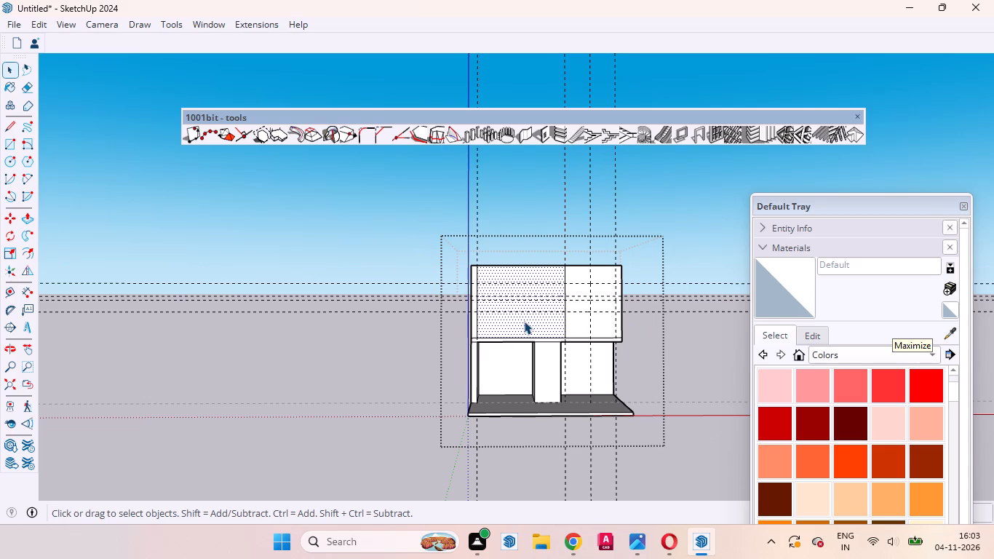
key(p)
click(524, 321)
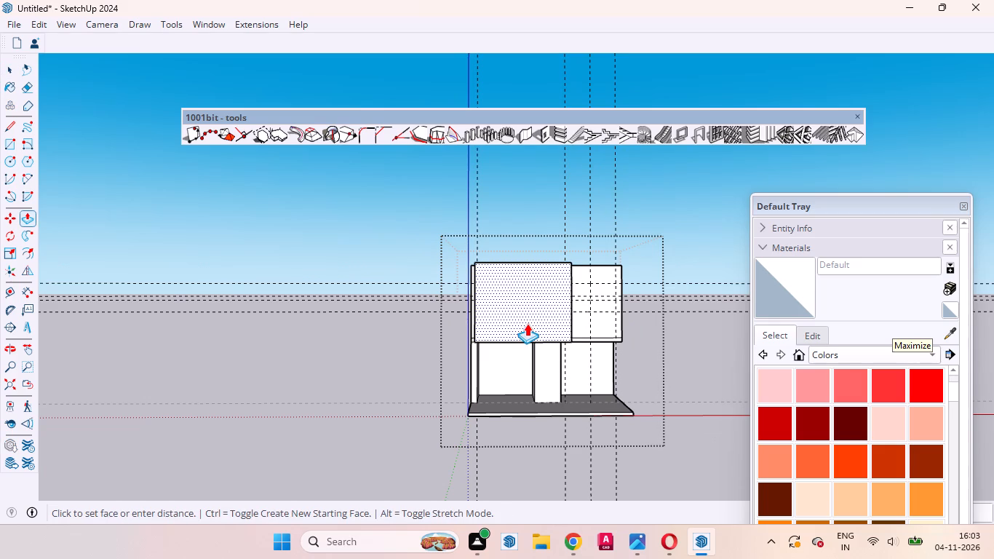
text(12)
key(Return)
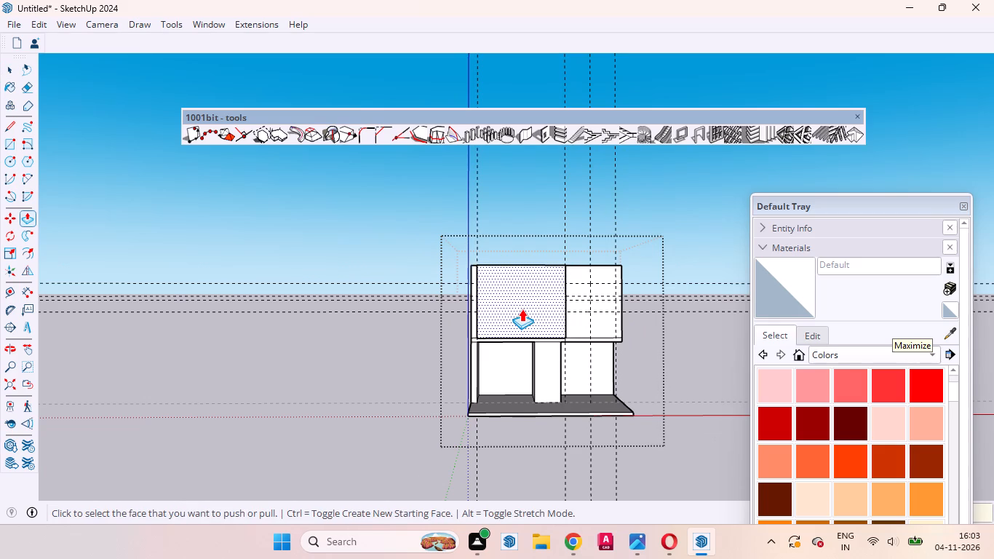
key(n)
key(space)
click(515, 296)
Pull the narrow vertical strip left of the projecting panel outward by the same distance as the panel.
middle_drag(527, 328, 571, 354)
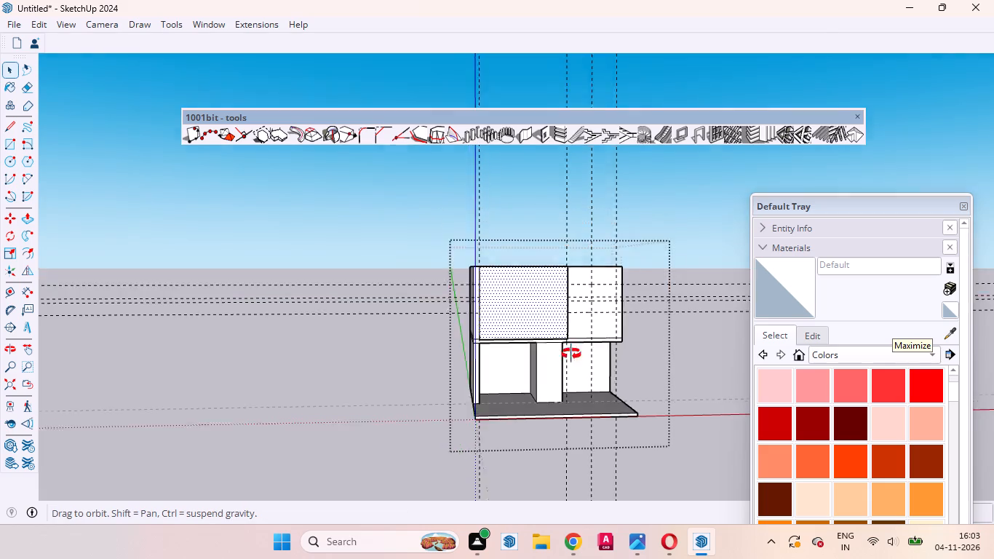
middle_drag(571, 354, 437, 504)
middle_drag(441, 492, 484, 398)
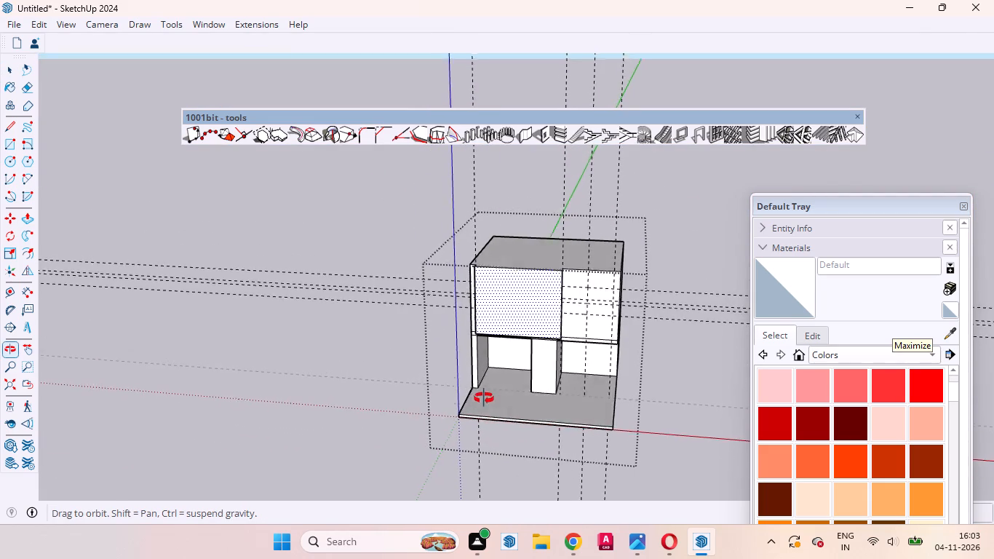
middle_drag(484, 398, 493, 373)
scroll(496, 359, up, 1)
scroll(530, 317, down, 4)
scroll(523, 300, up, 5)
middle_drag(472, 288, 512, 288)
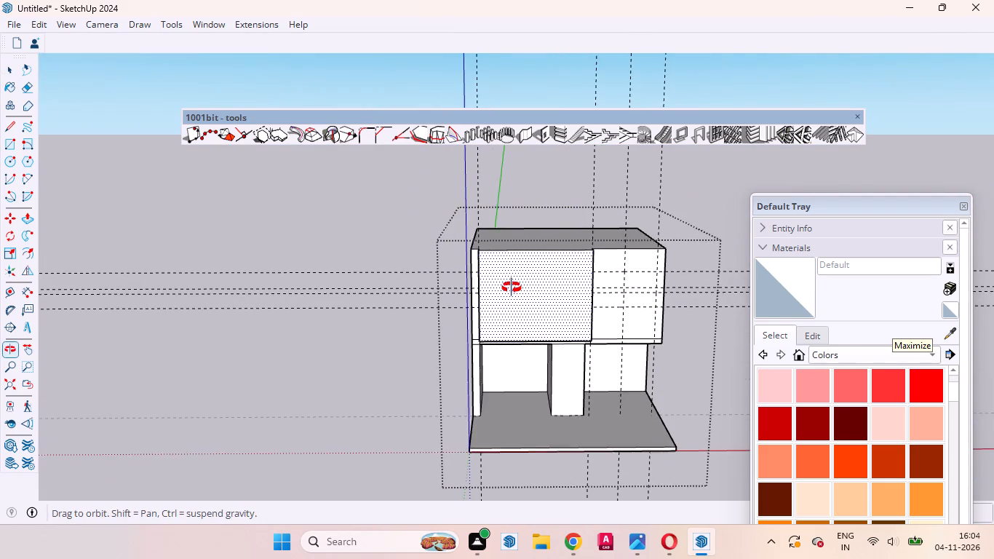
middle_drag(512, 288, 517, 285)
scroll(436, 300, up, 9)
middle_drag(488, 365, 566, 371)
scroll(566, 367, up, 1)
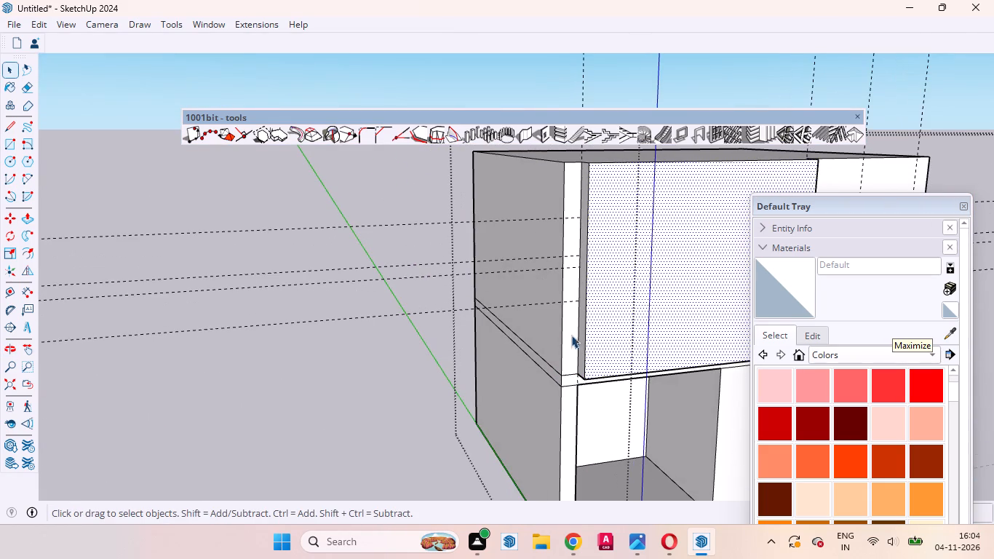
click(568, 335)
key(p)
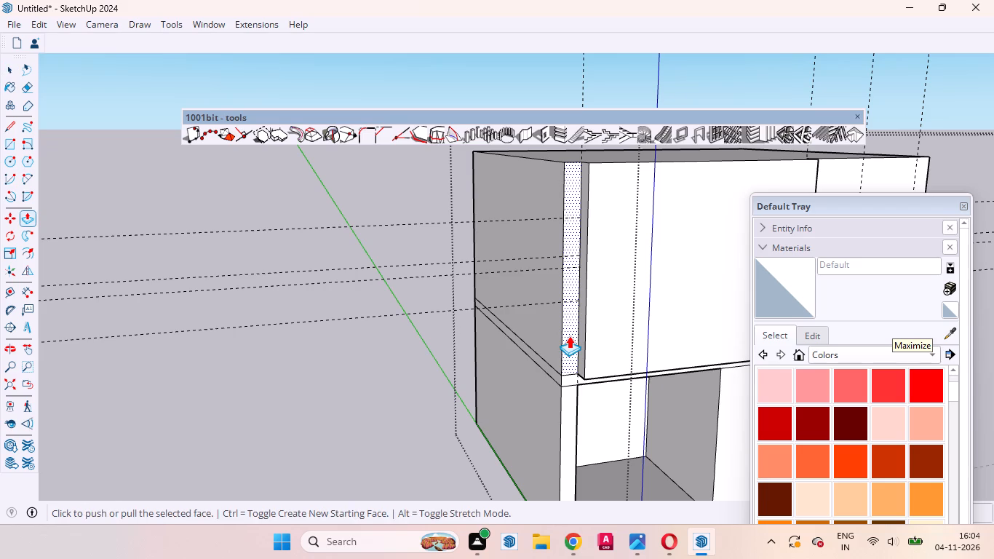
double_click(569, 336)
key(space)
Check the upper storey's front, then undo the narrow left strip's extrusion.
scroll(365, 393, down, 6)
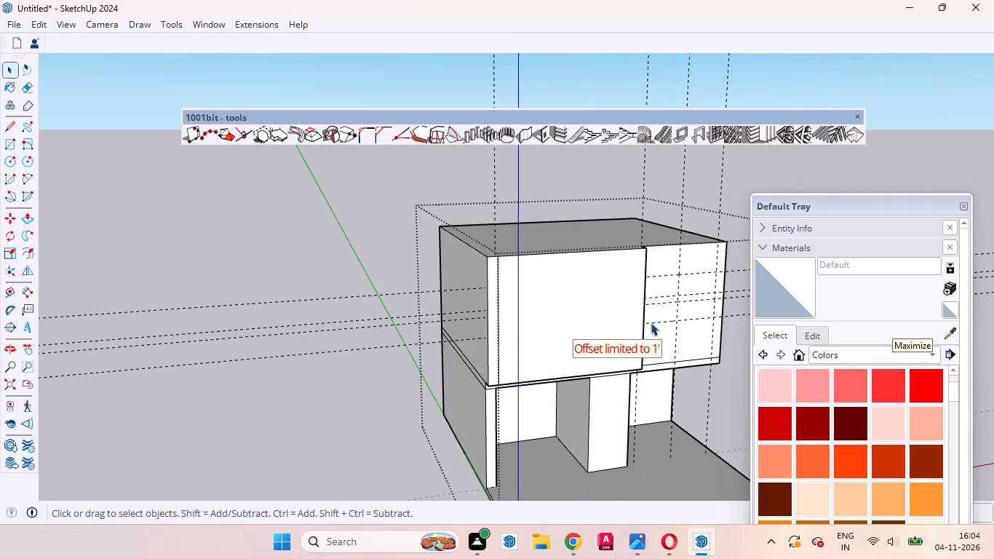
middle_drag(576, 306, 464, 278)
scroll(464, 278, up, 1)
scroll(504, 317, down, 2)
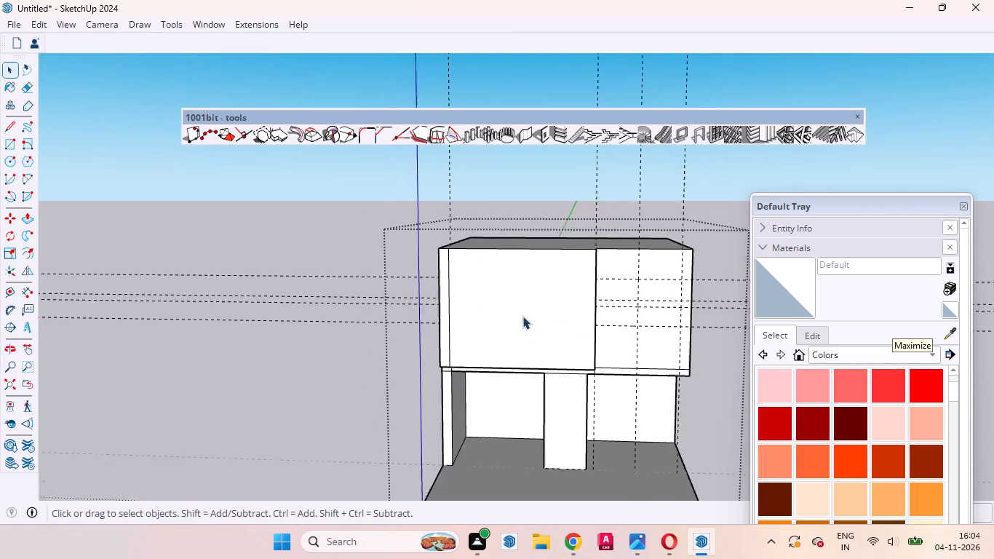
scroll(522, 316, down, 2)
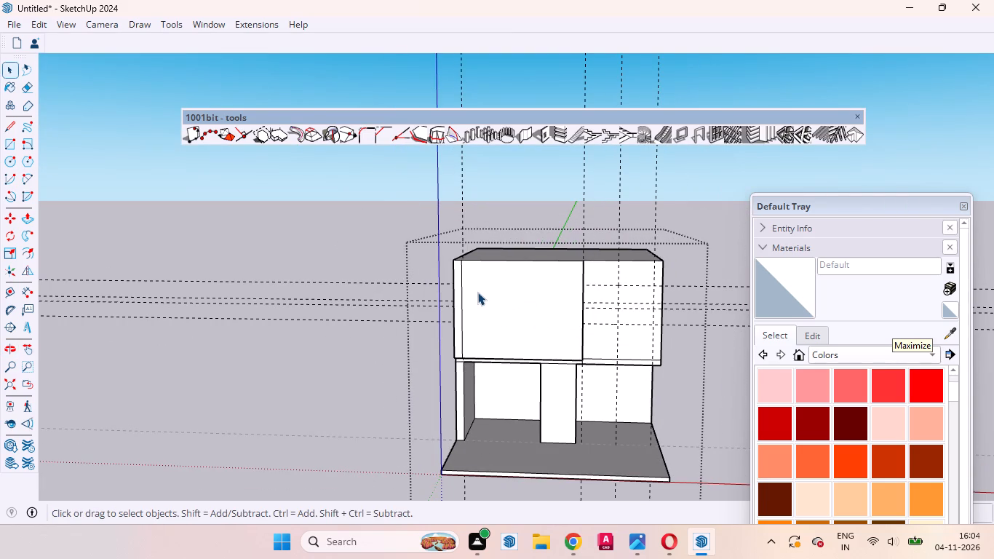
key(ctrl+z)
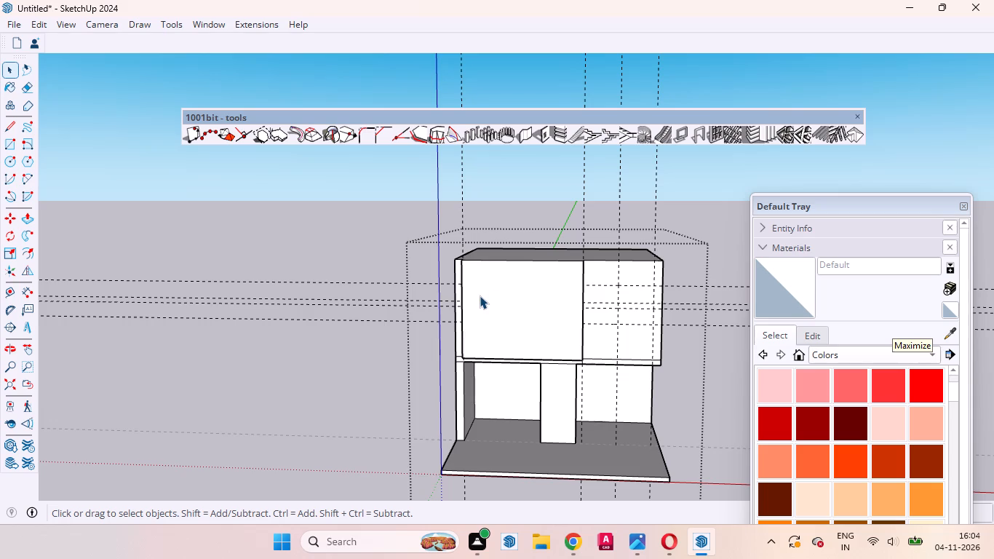
Examine the projecting panel's side and its step from the narrow left strip, from an angle and from the front.
scroll(478, 289, up, 5)
middle_drag(470, 304, 597, 312)
scroll(581, 271, up, 4)
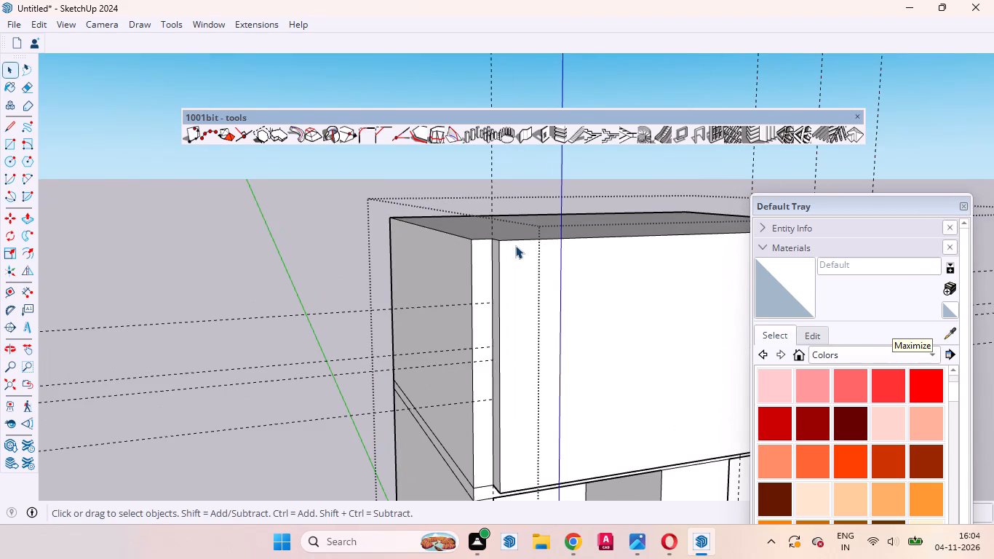
scroll(506, 290, down, 3)
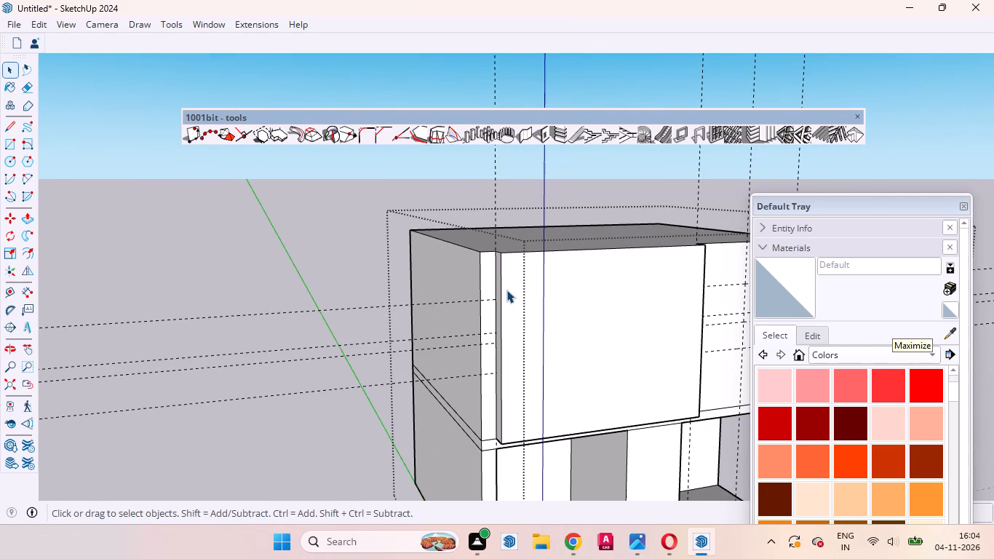
scroll(425, 296, down, 3)
middle_drag(526, 354, 430, 313)
scroll(430, 313, up, 1)
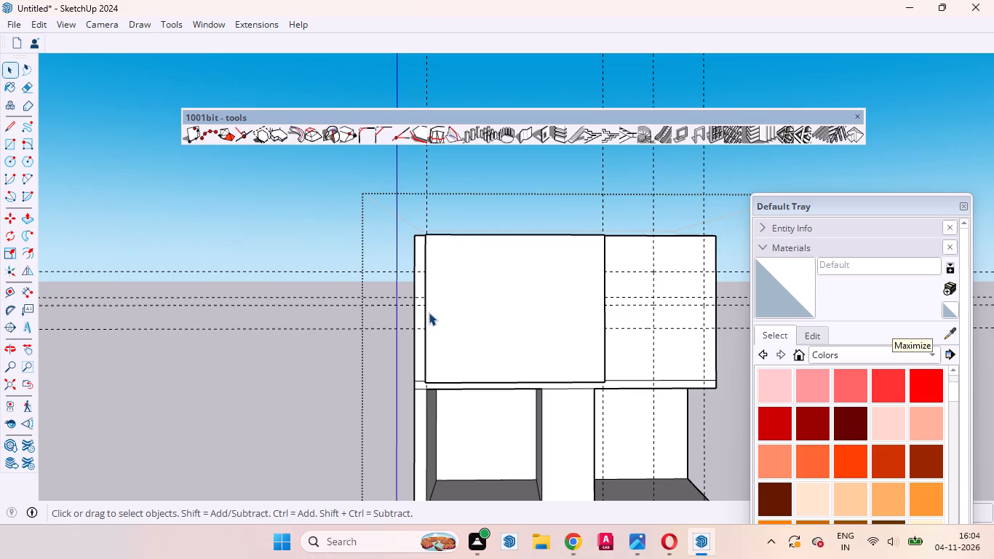
scroll(466, 347, down, 4)
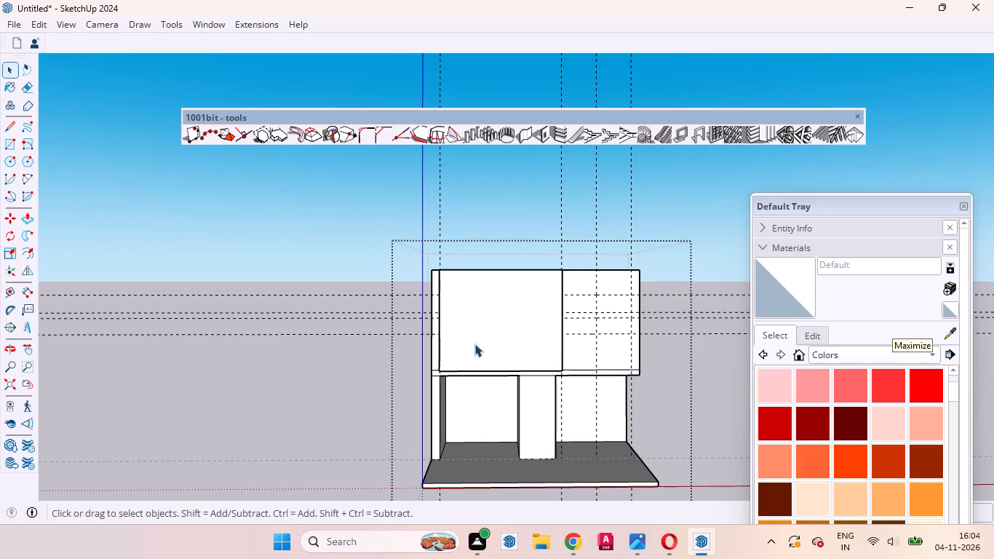
Push the projecting panel's left side face inward to narrow the panel on the upper storey's front.
scroll(449, 312, up, 5)
middle_drag(452, 305, 622, 330)
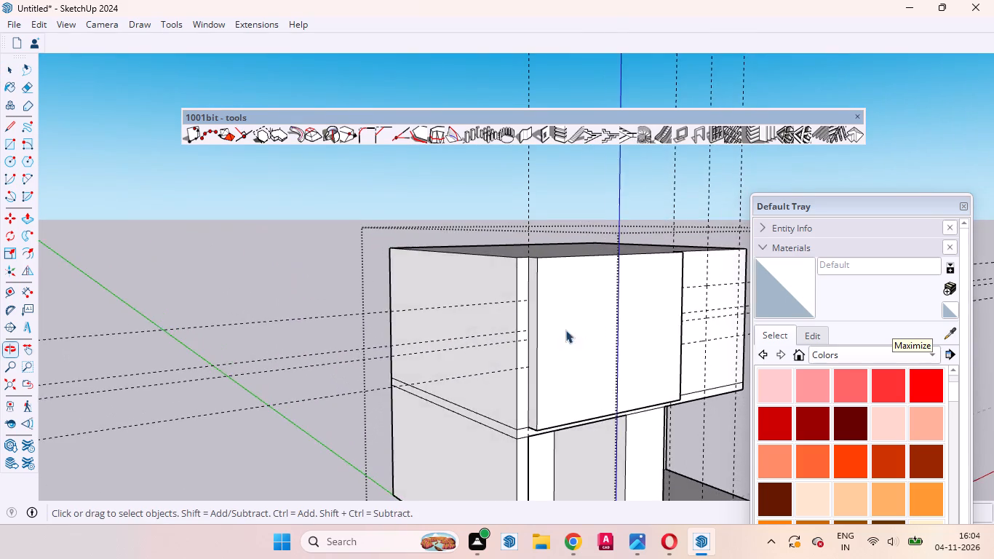
scroll(516, 316, up, 5)
click(538, 314)
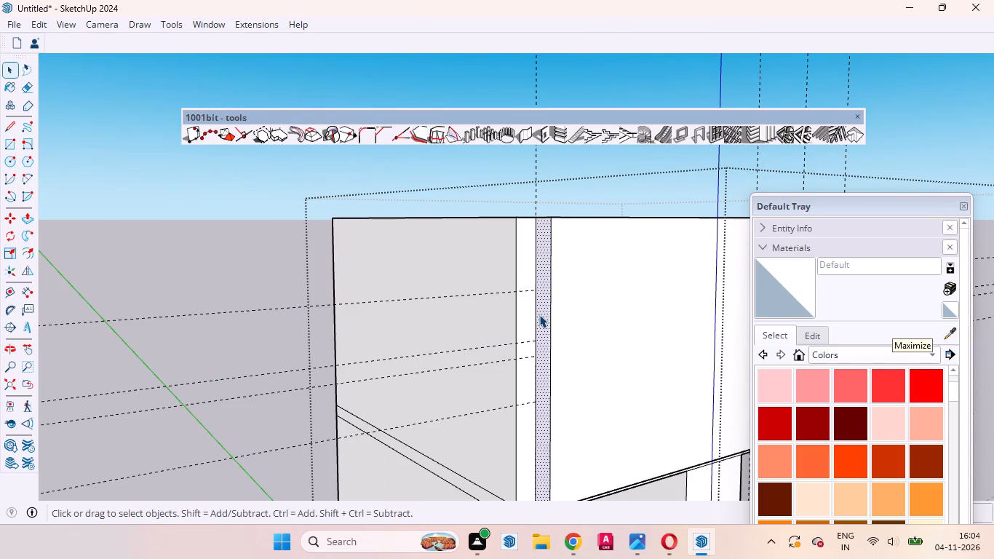
key(p)
click(539, 314)
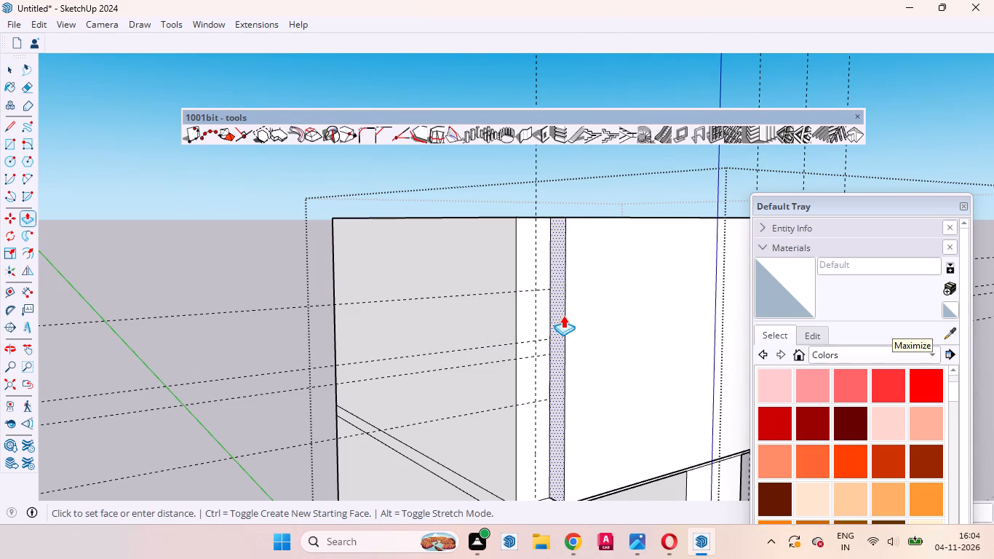
middle_drag(578, 317, 421, 308)
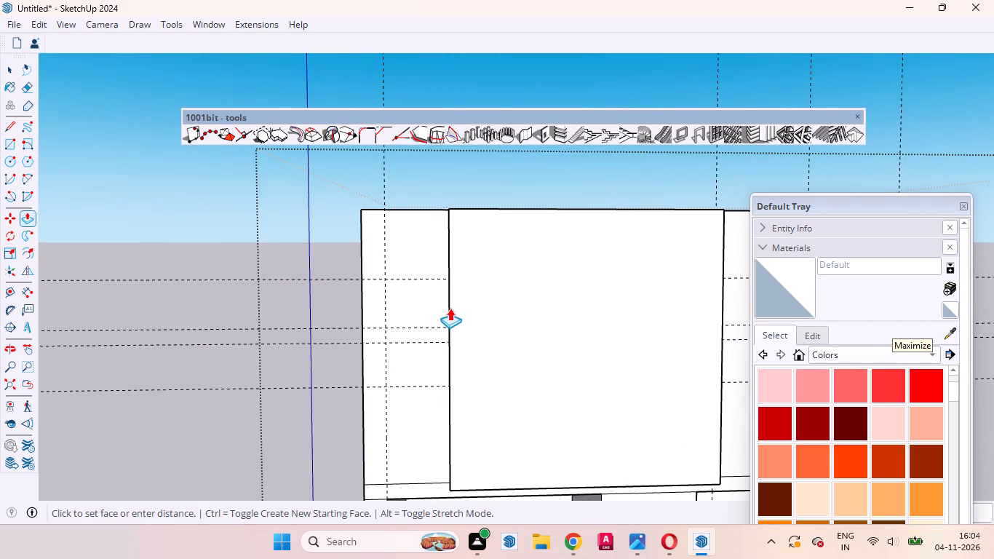
click(450, 308)
key(space)
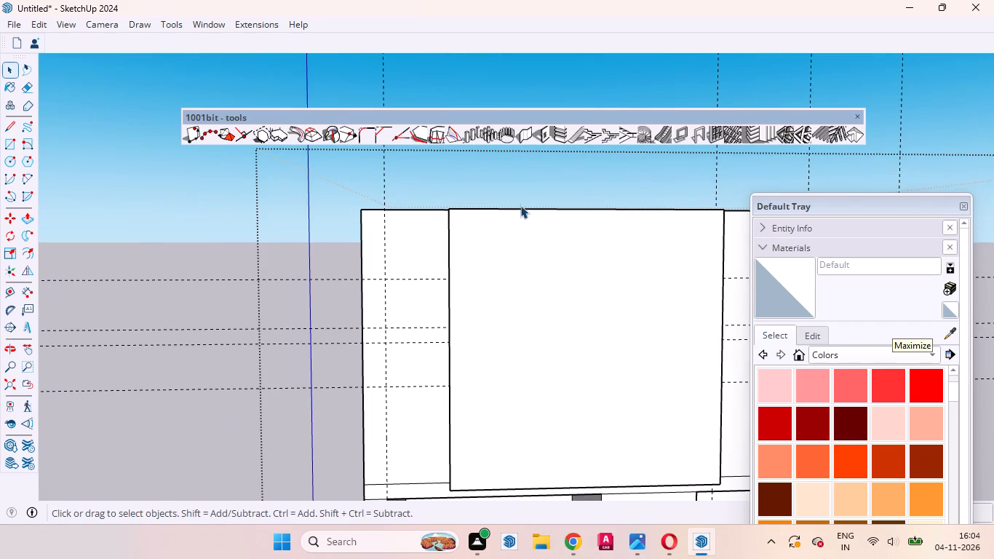
Offset the projecting panel's front outline inward by the last-used offset distance to form a border frame.
middle_drag(499, 242, 492, 292)
scroll(492, 292, up, 1)
scroll(482, 290, down, 8)
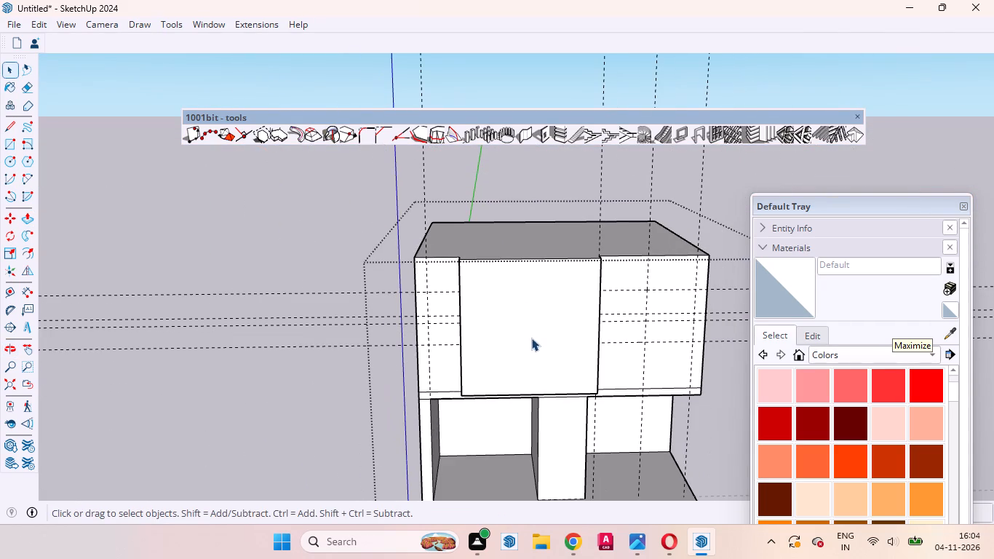
click(531, 338)
scroll(525, 331, down, 3)
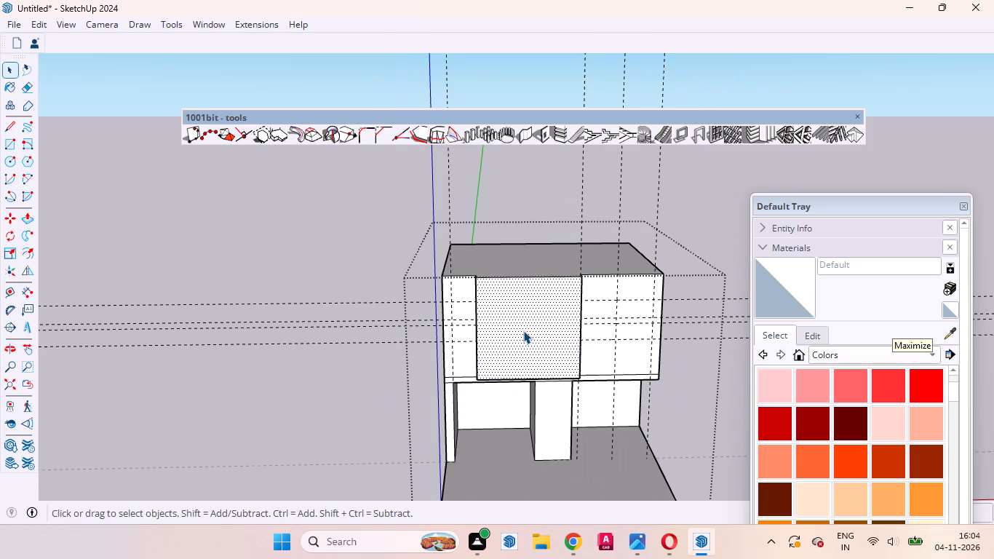
scroll(522, 317, down, 2)
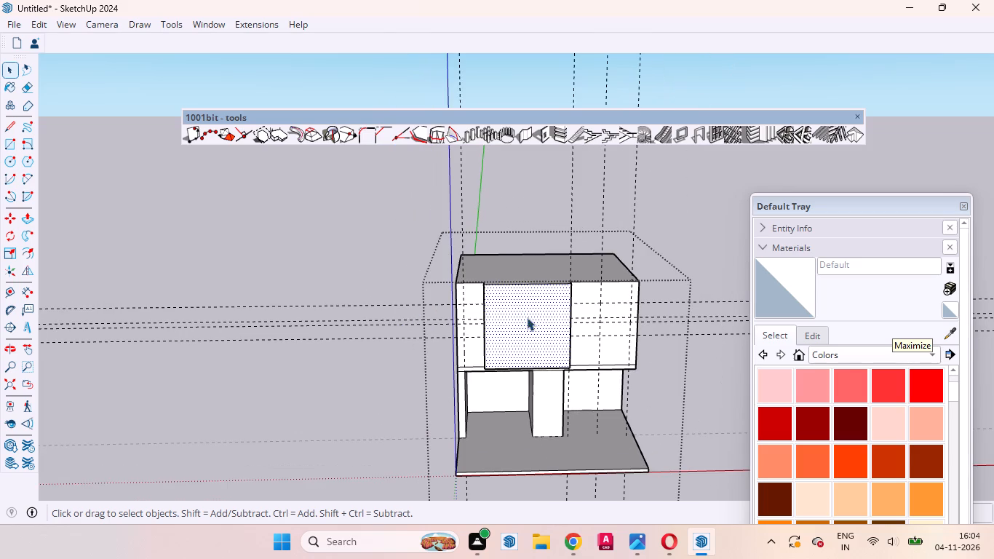
middle_drag(527, 313, 513, 244)
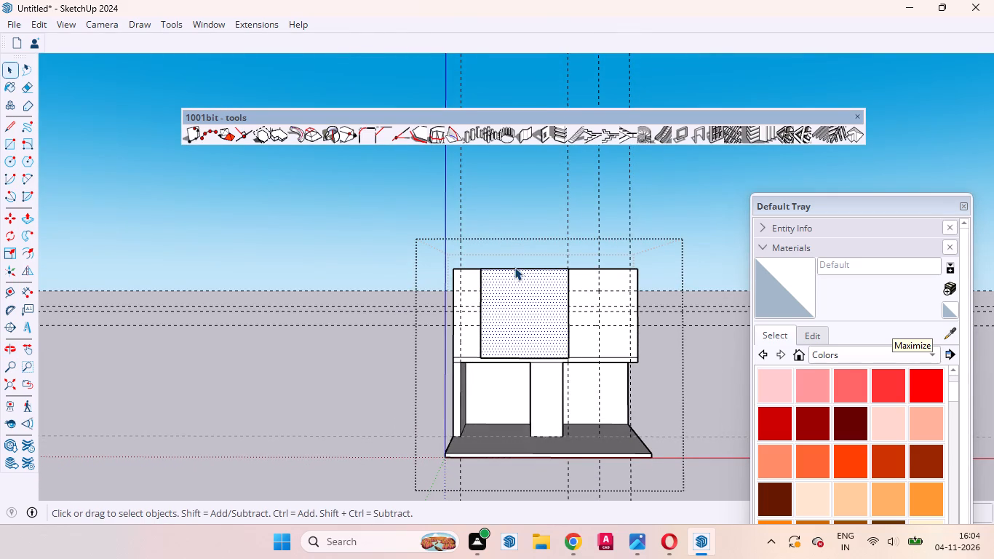
scroll(516, 266, down, 3)
scroll(522, 263, up, 2)
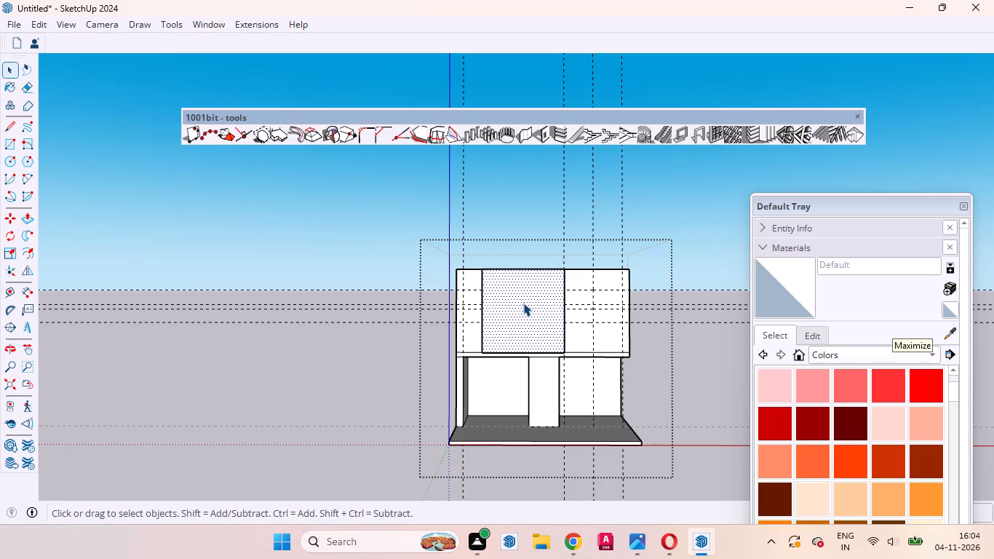
key(f)
double_click(503, 301)
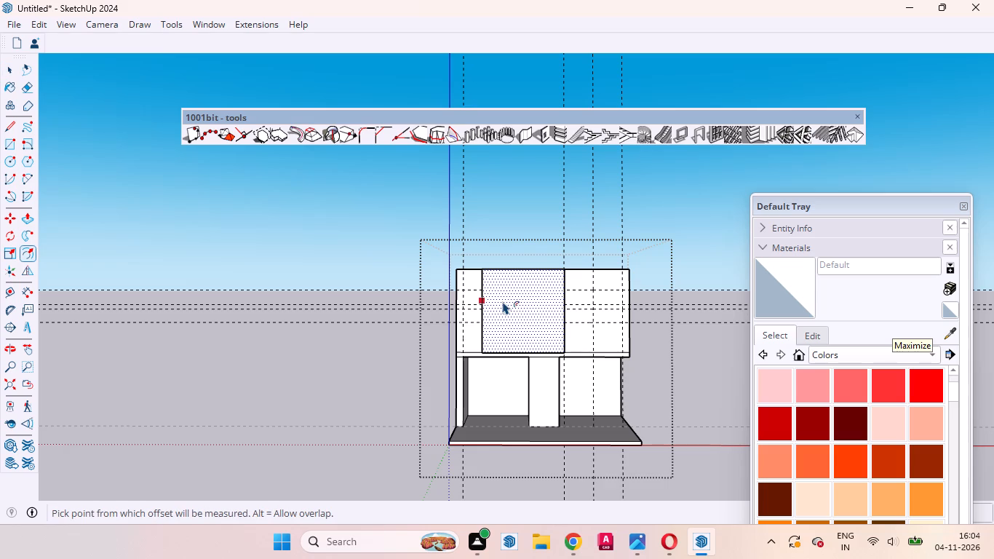
key(space)
click(506, 311)
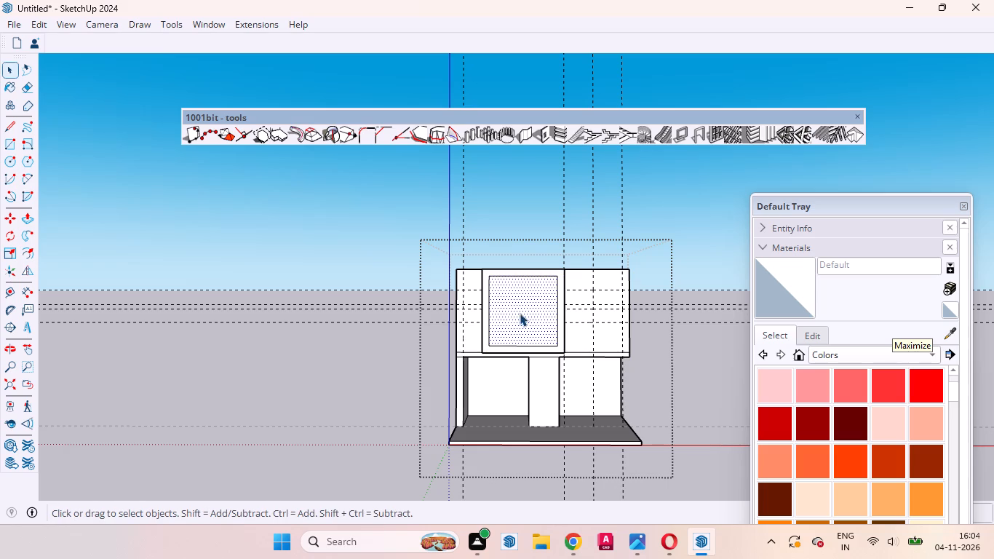
Draw a short vertical line across the frame's top strip, right of its middle, from the inner edge to the panel's top edge.
middle_drag(520, 313, 498, 389)
scroll(498, 389, up, 1)
scroll(530, 377, down, 1)
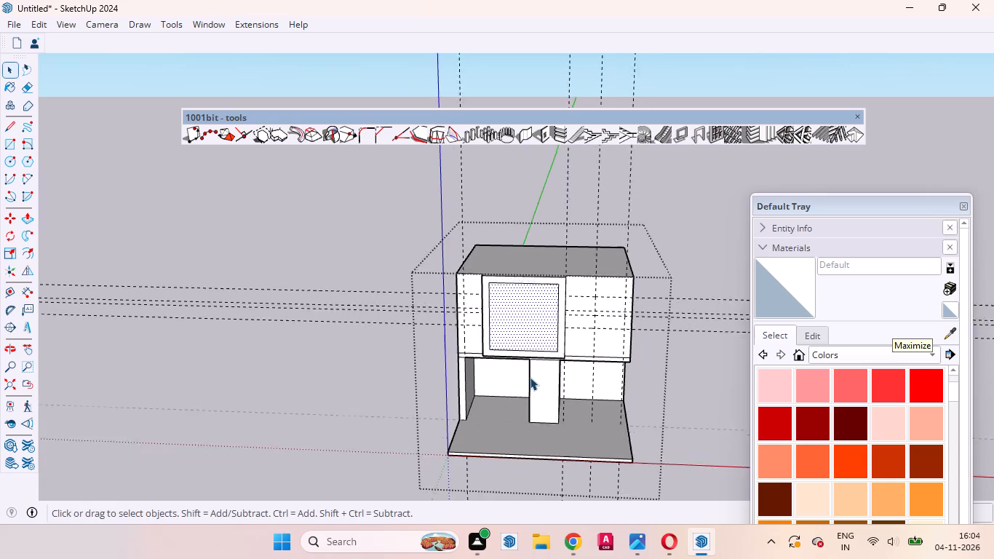
scroll(530, 377, down, 2)
scroll(536, 319, down, 1)
scroll(536, 320, up, 3)
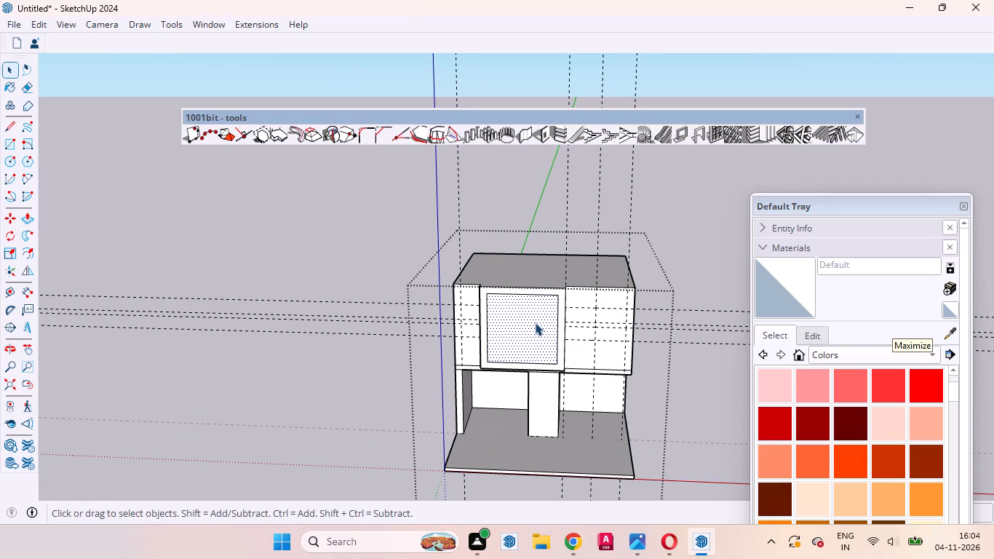
middle_drag(545, 330, 551, 318)
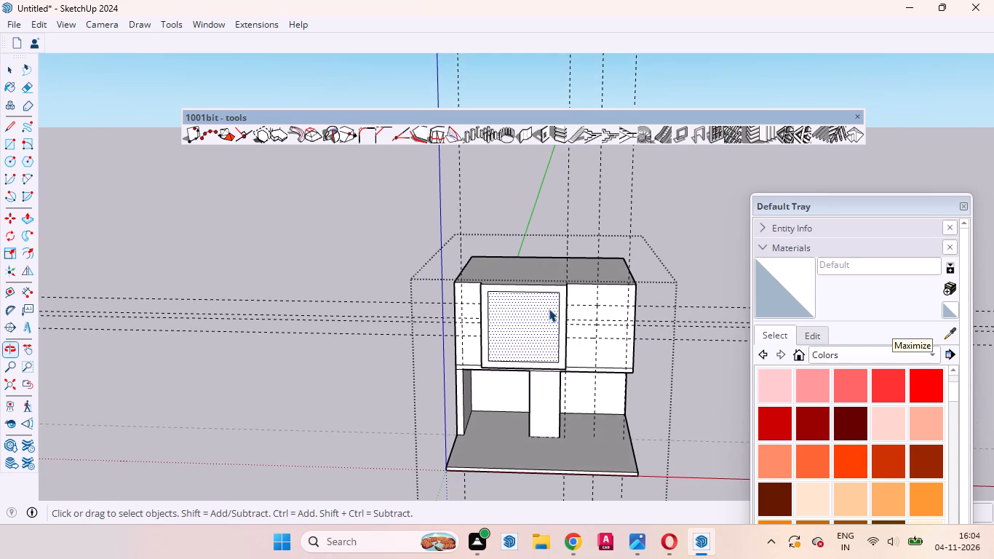
scroll(546, 306, up, 3)
key(l)
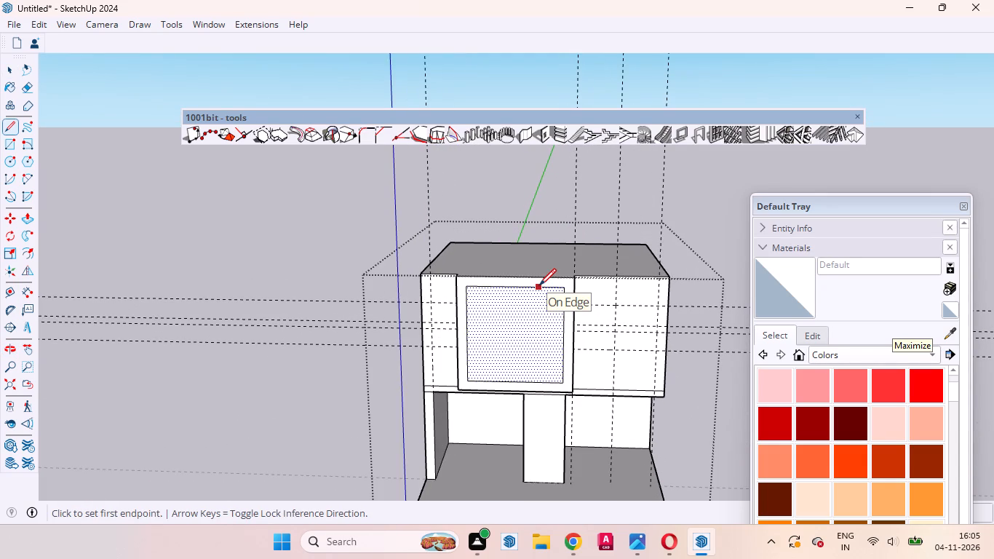
click(539, 285)
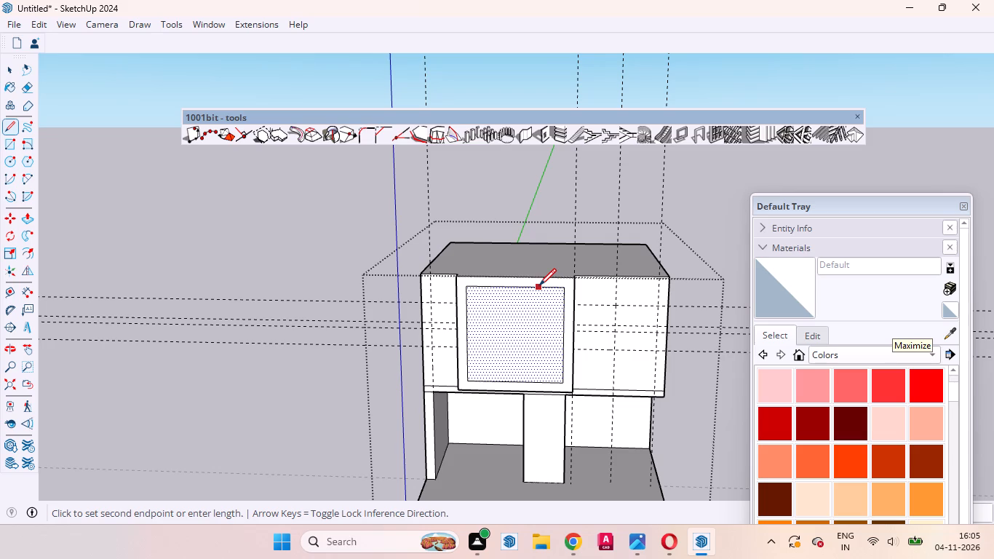
scroll(537, 277, up, 6)
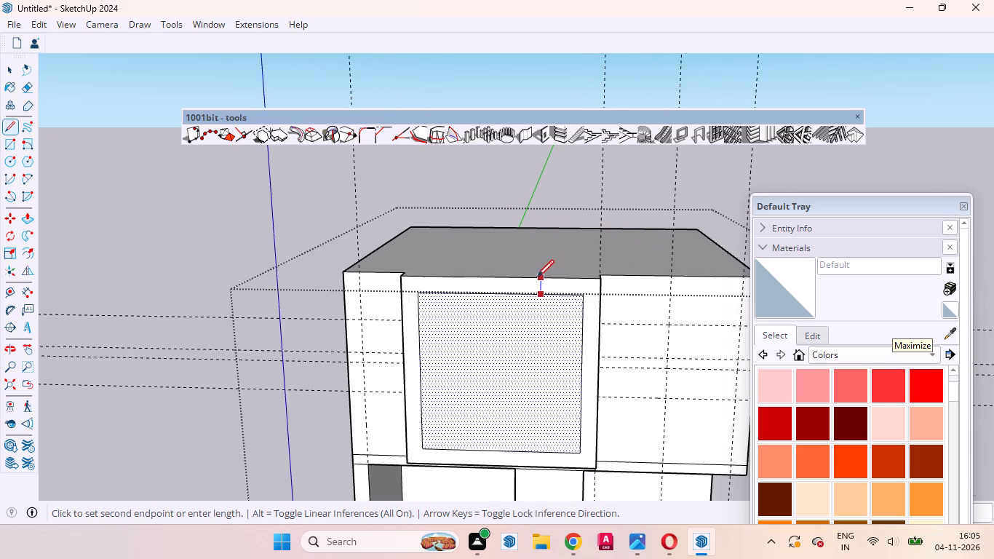
scroll(537, 277, up, 3)
click(541, 279)
key(space)
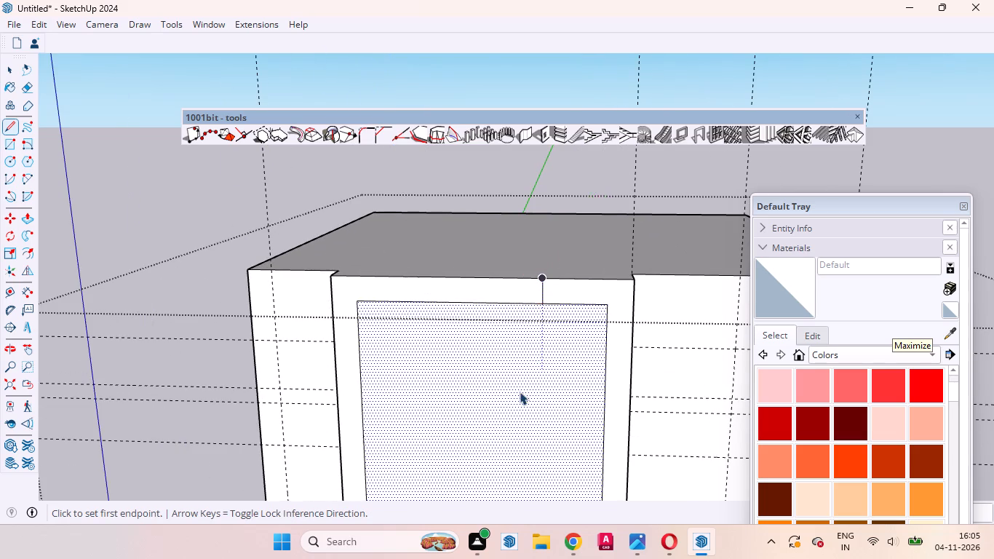
click(517, 392)
click(477, 283)
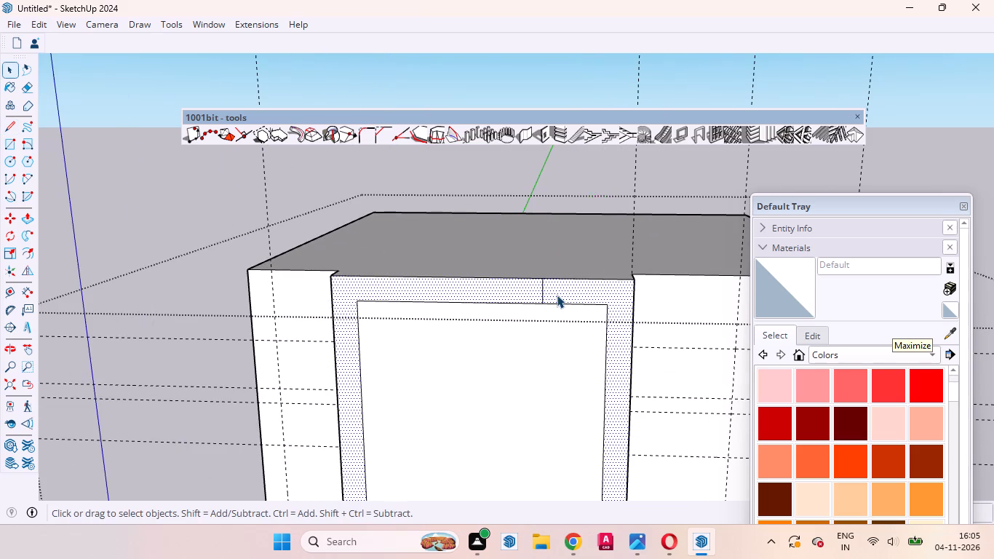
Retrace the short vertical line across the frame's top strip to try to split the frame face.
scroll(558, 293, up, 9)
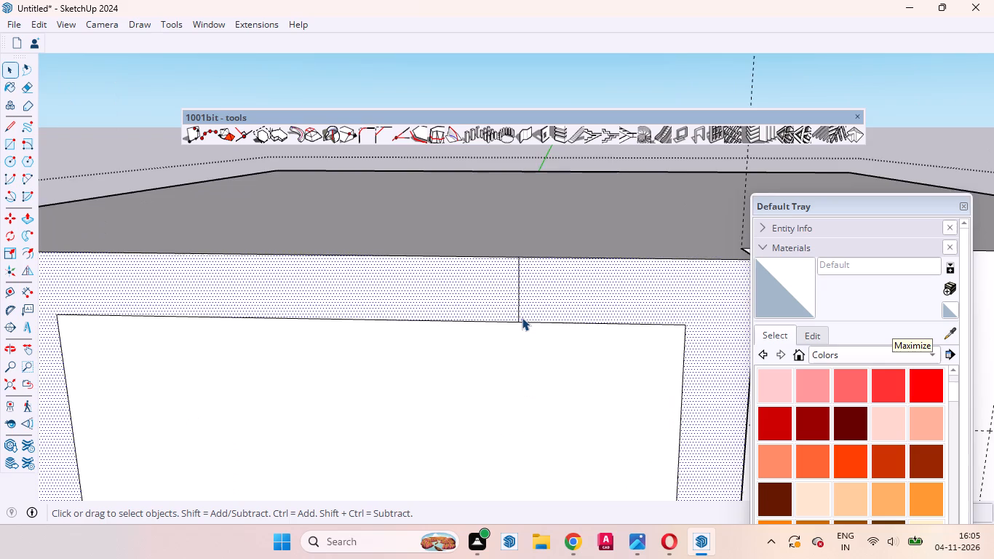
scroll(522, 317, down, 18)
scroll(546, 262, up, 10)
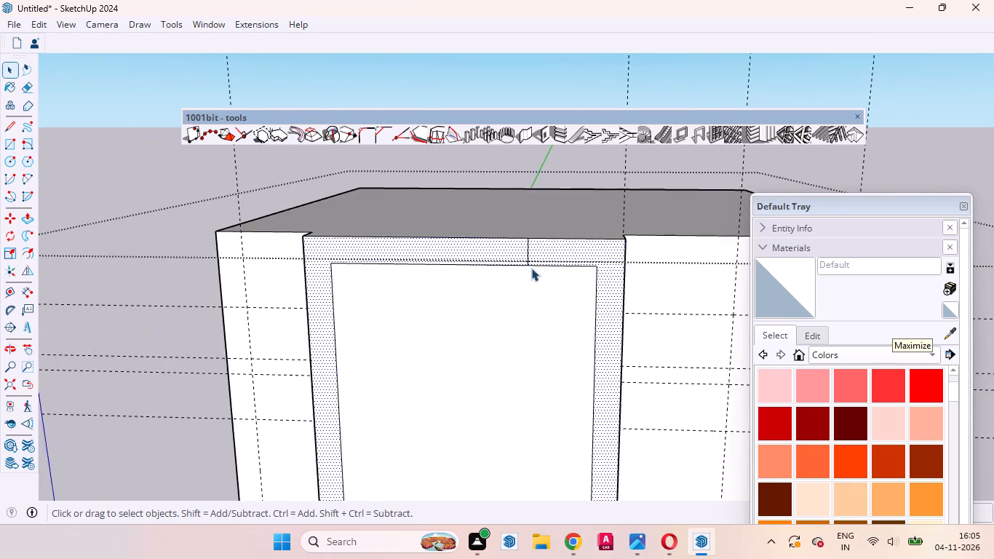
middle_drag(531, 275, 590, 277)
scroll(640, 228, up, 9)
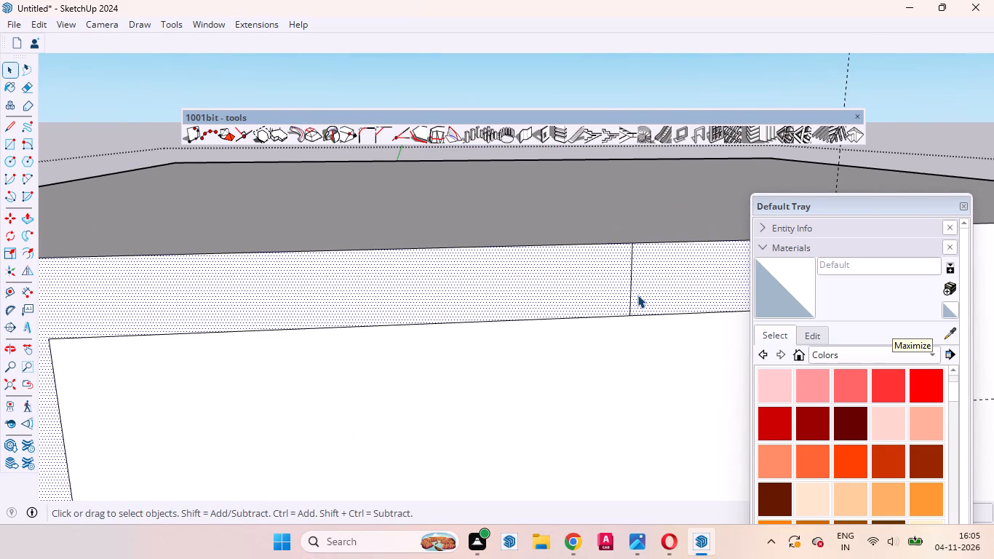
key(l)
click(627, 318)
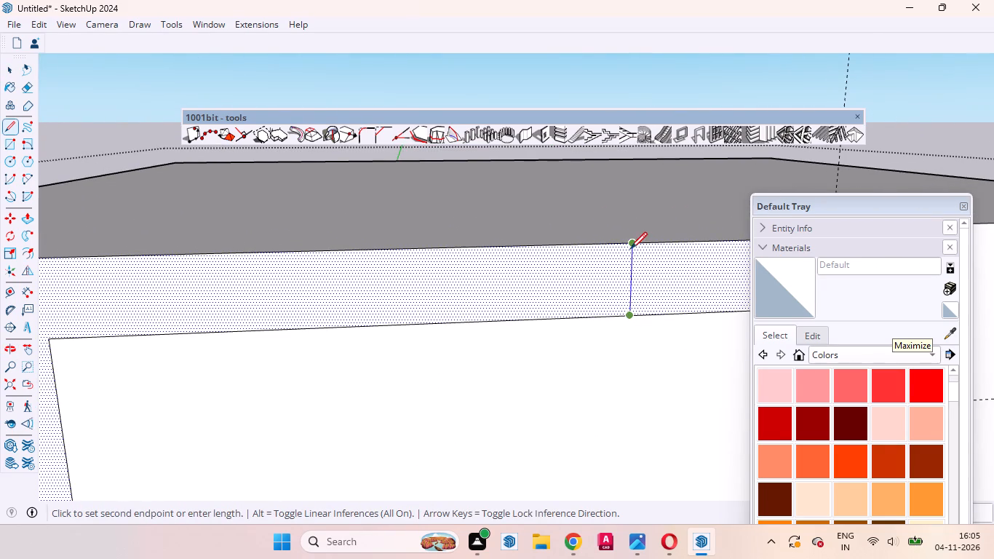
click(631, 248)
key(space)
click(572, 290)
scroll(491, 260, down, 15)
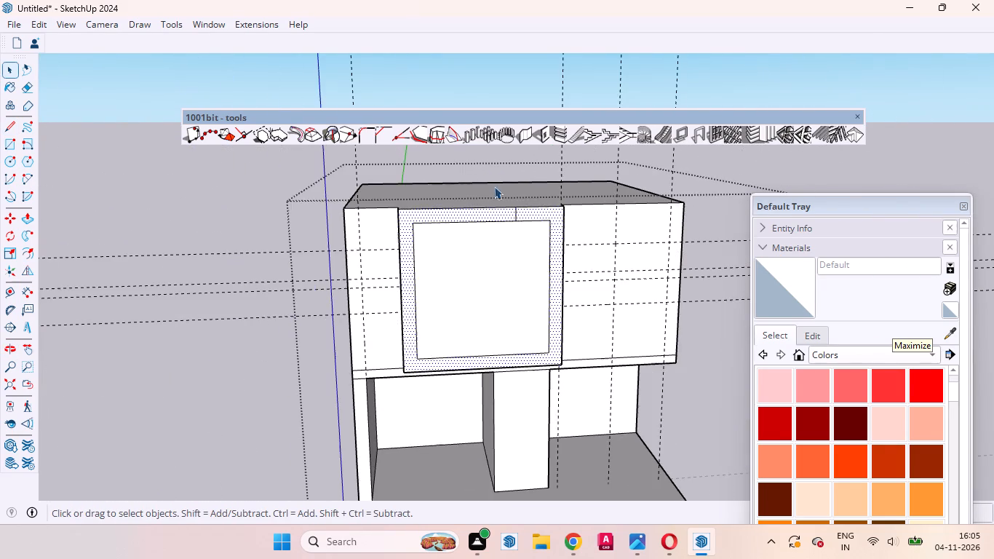
Split the frame with a short horizontal line from the inner rectangle's lower right corner to the panel's right edge.
middle_drag(502, 329, 430, 278)
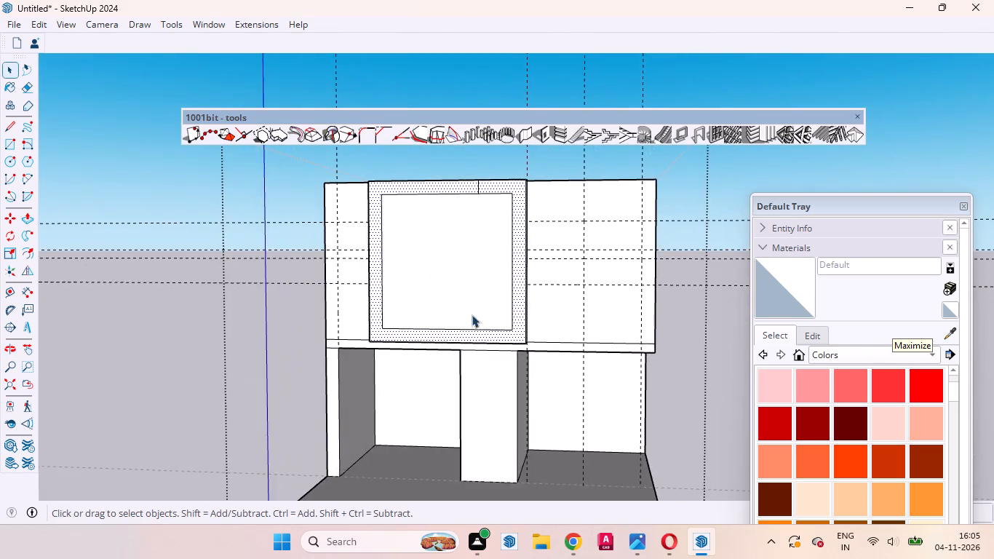
scroll(483, 324, up, 4)
key(l)
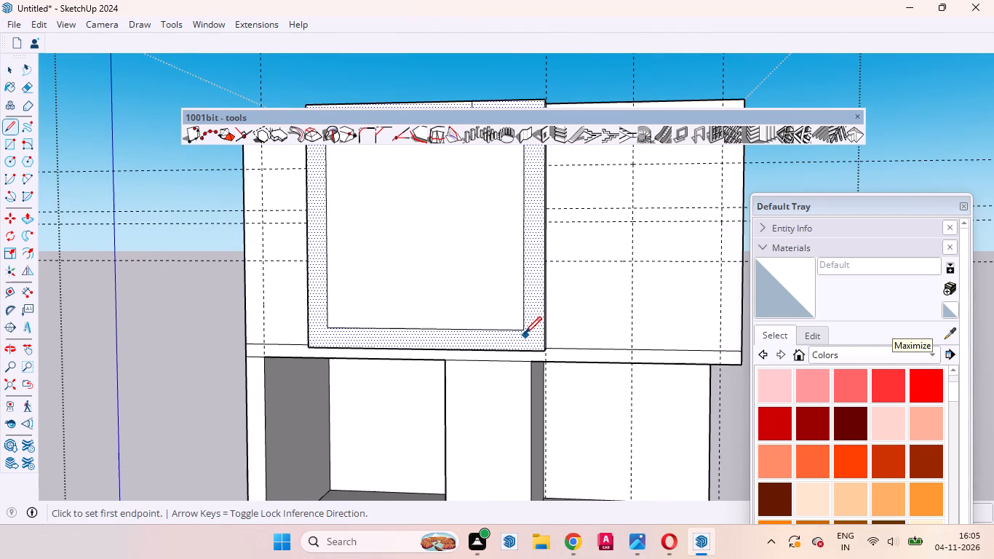
click(524, 333)
click(543, 330)
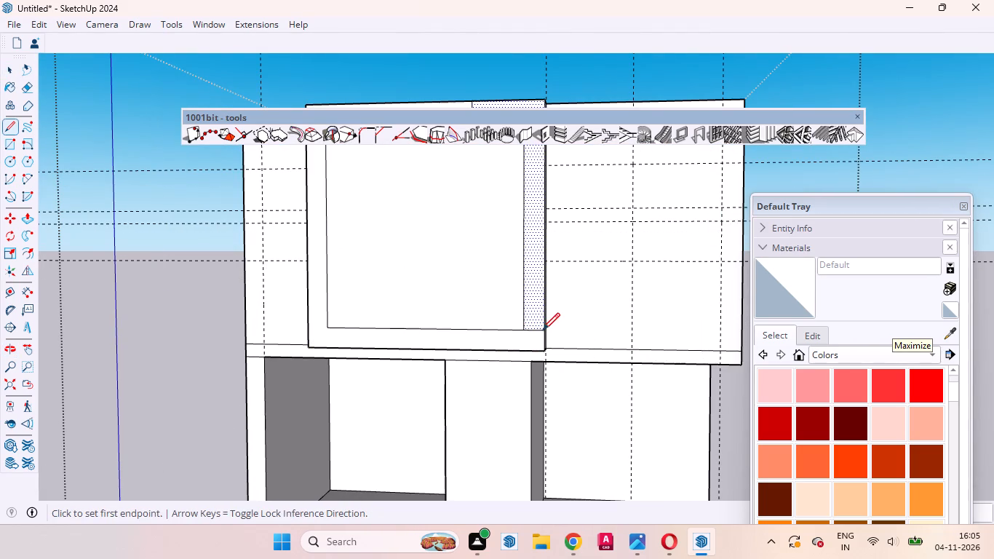
key(space)
Push the inner rectangle back until flush with the upper storey's front wall.
click(444, 262)
scroll(519, 408, down, 4)
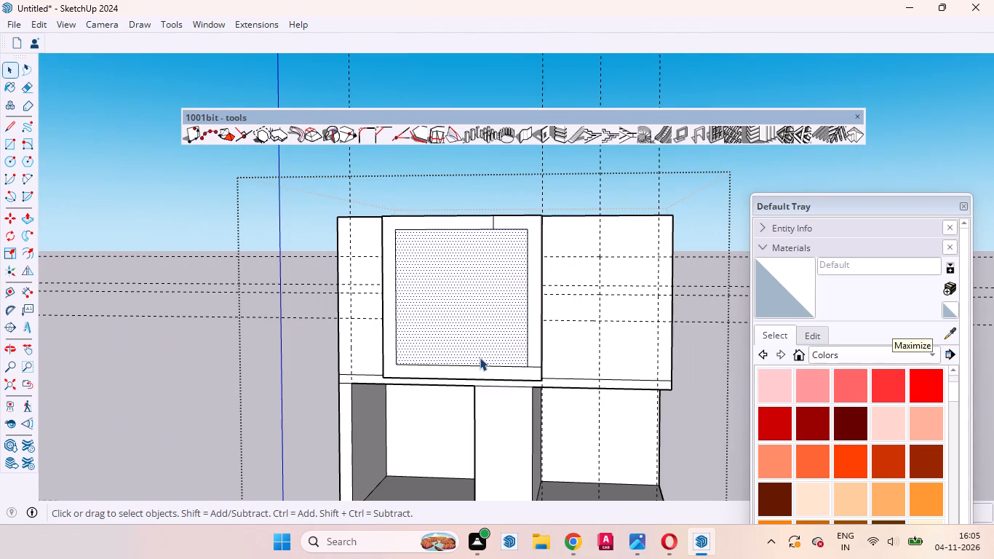
middle_drag(472, 333, 493, 334)
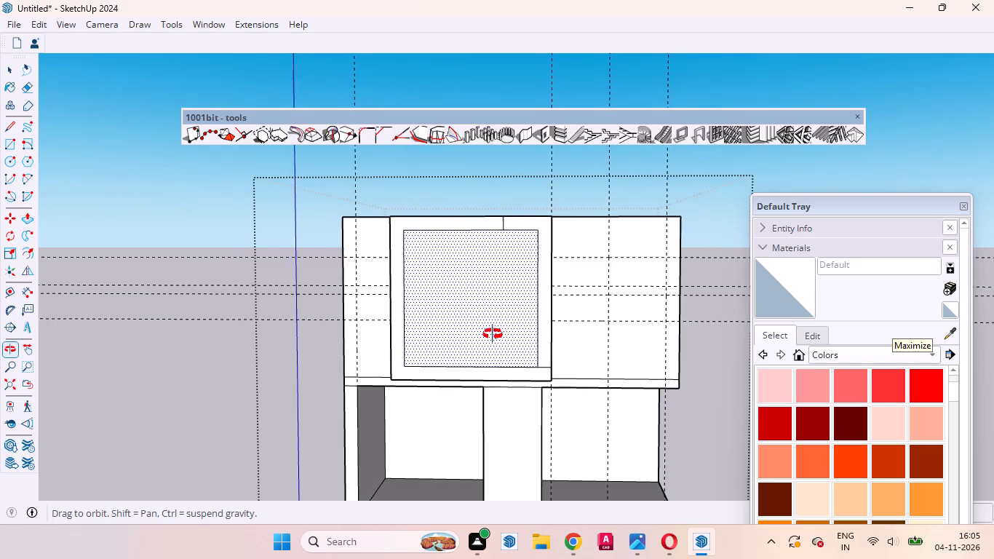
middle_drag(493, 334, 588, 418)
scroll(588, 419, up, 1)
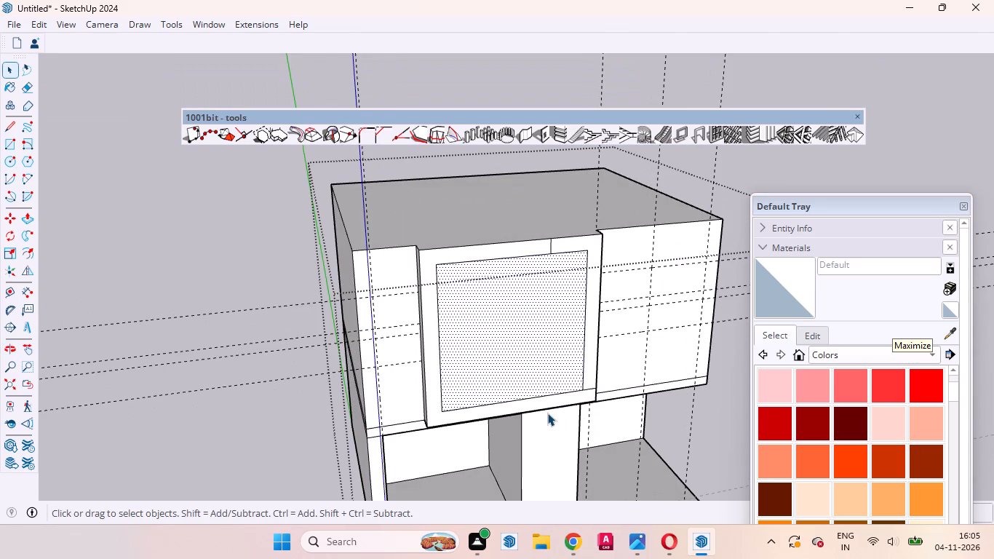
key(p)
click(513, 354)
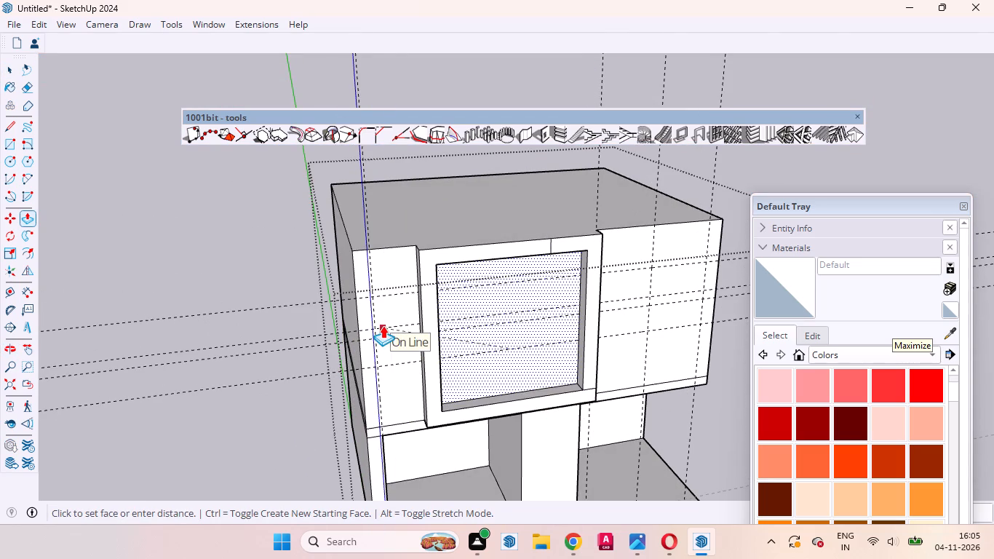
click(383, 325)
key(space)
Push the frame's L-shaped upper right section back by the same distance as the inner rectangle.
scroll(608, 243, up, 5)
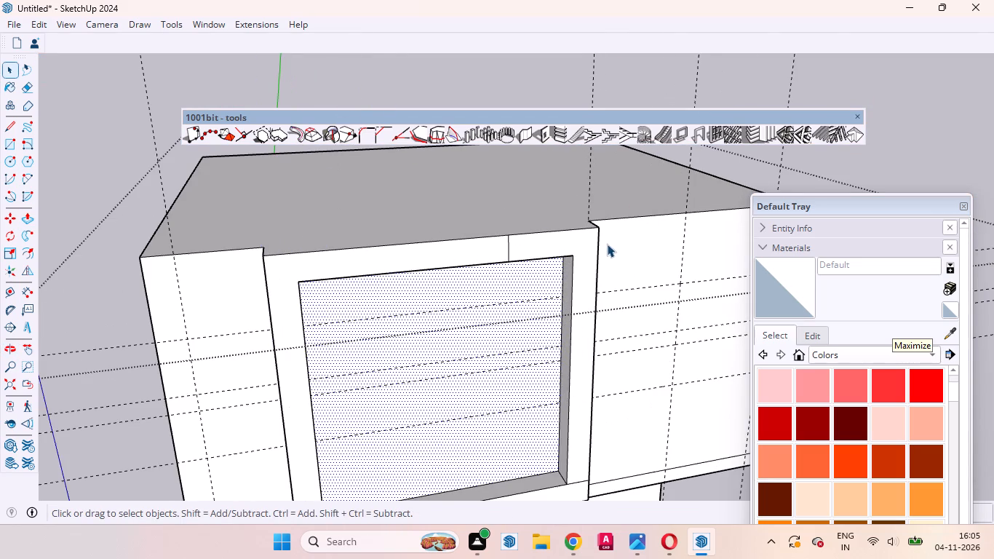
click(591, 250)
key(p)
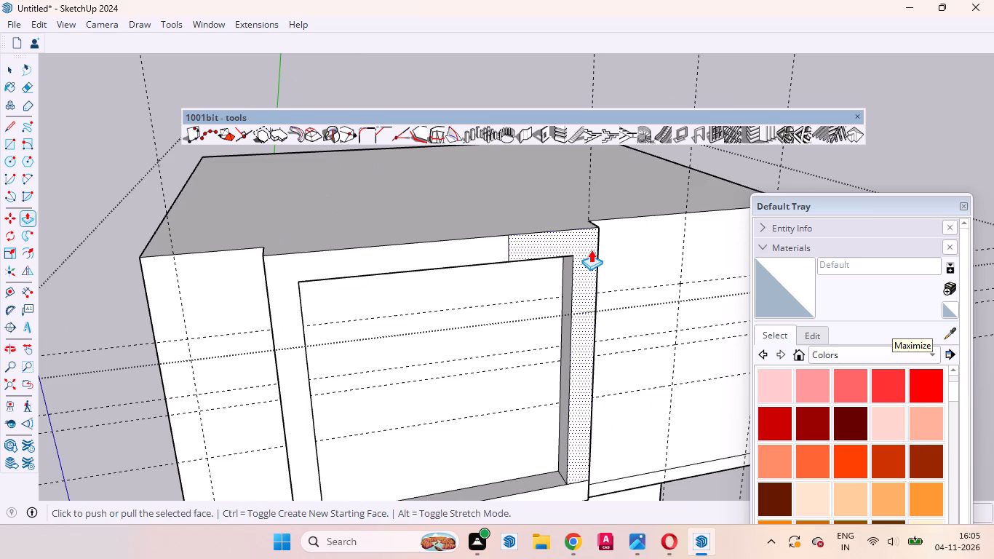
click(591, 250)
click(591, 250)
key(space)
scroll(526, 340, down, 5)
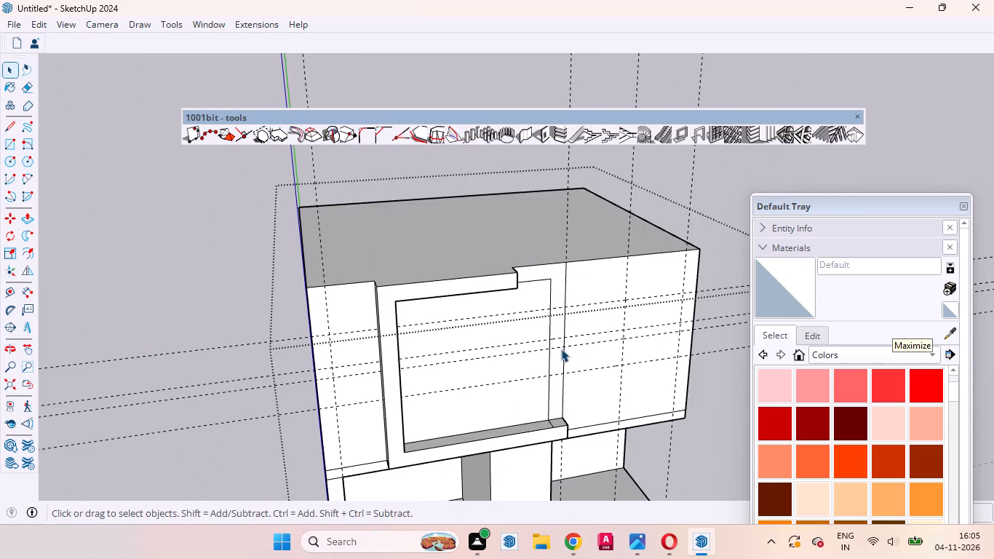
Examine the upper storey's partial border frame from the front and from above.
middle_drag(560, 347, 469, 274)
scroll(473, 272, up, 1)
scroll(520, 276, down, 3)
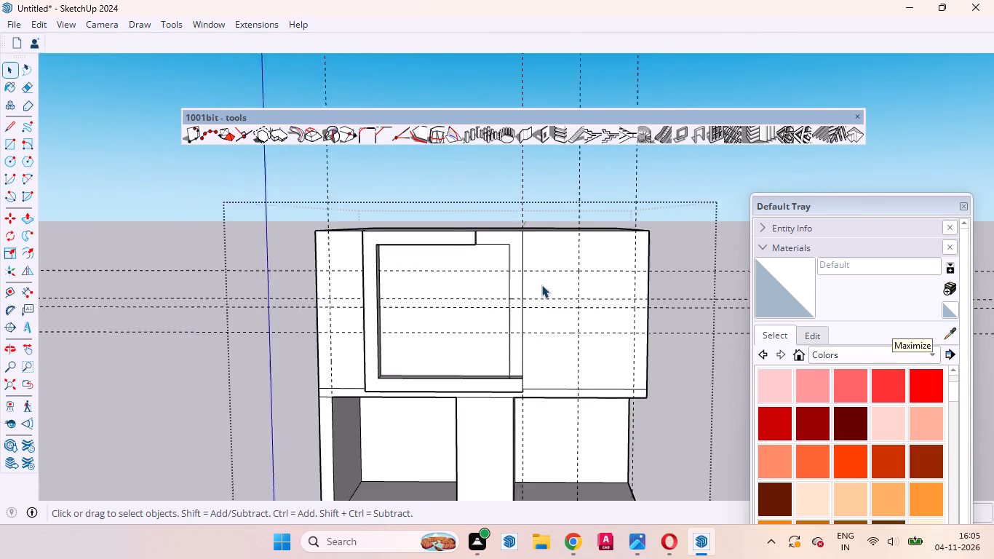
scroll(541, 285, down, 1)
middle_drag(501, 314, 530, 294)
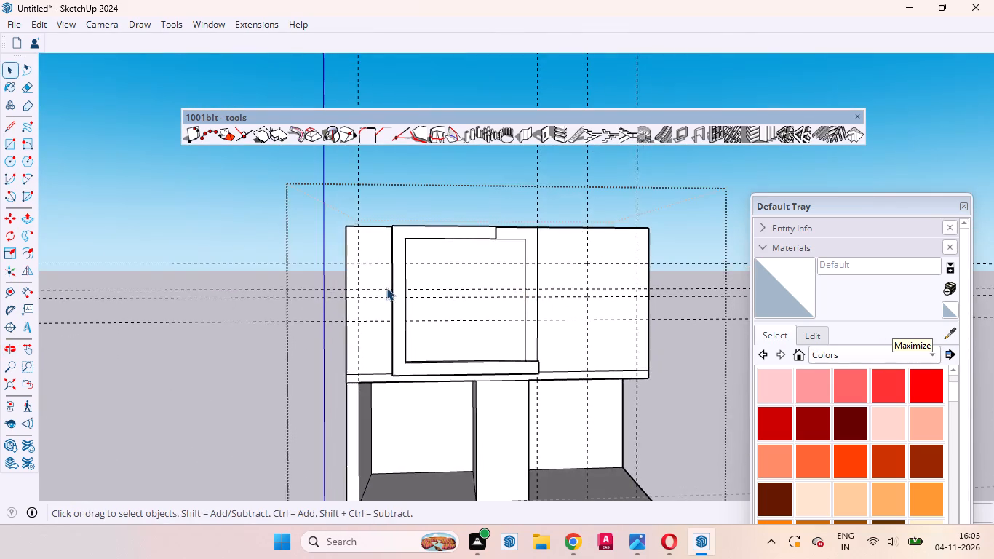
scroll(386, 288, up, 9)
middle_drag(416, 262, 389, 247)
scroll(399, 247, up, 1)
scroll(563, 299, down, 8)
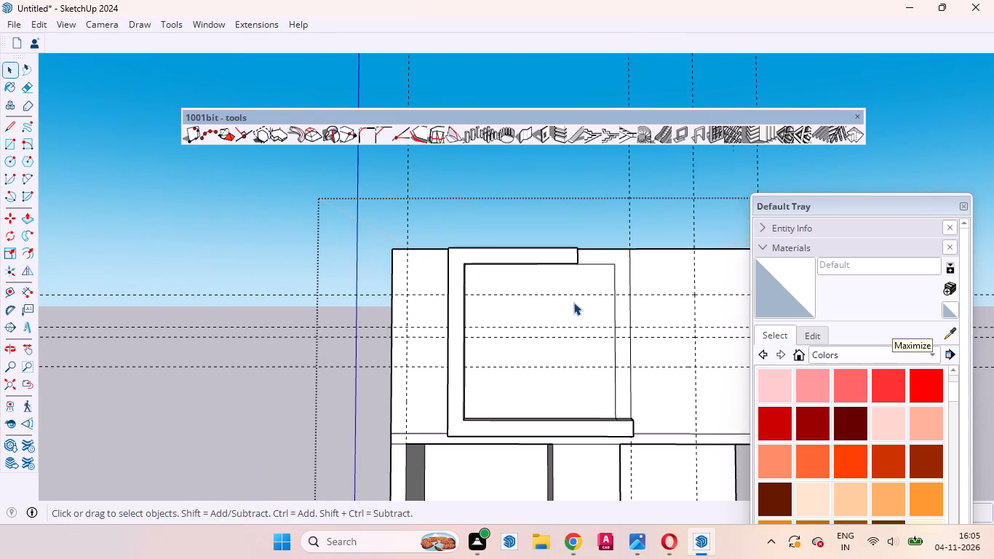
scroll(491, 293, down, 4)
middle_drag(458, 327, 508, 333)
scroll(508, 333, up, 1)
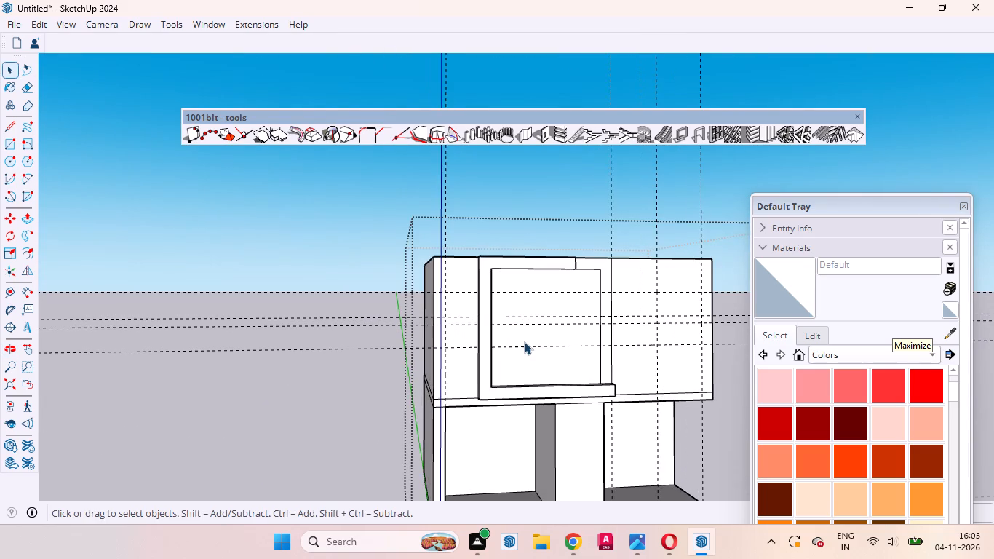
scroll(524, 341, down, 2)
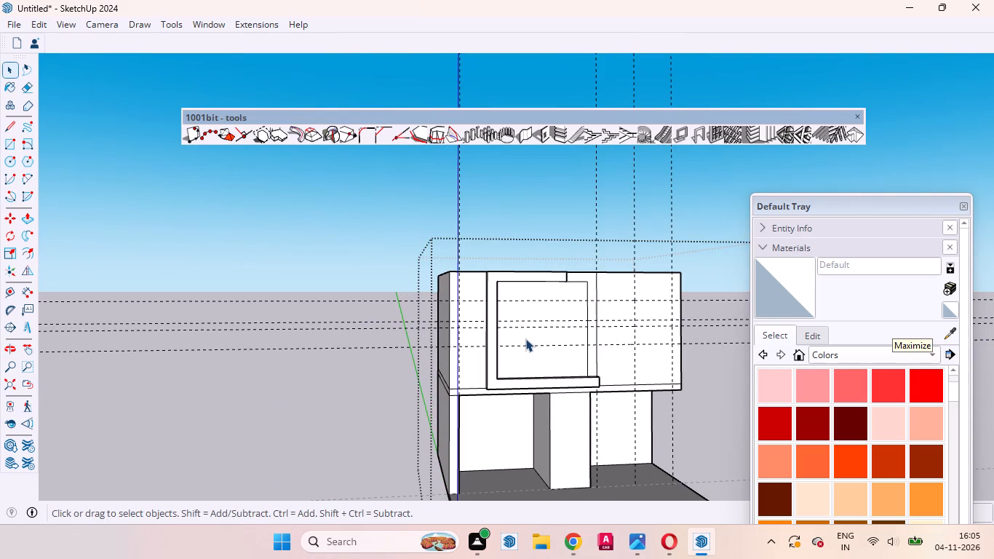
middle_drag(513, 326, 514, 384)
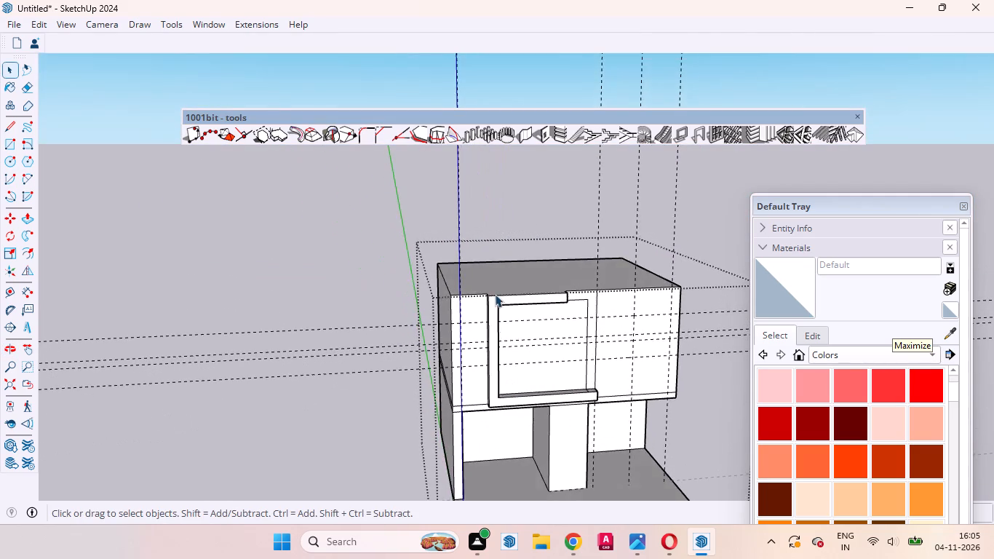
scroll(495, 293, up, 3)
scroll(495, 293, down, 3)
Draw a rectangle on the roof from its front left corner to the back edge, slightly wider than the wall section left of the frame.
middle_drag(508, 284, 512, 399)
scroll(472, 328, up, 3)
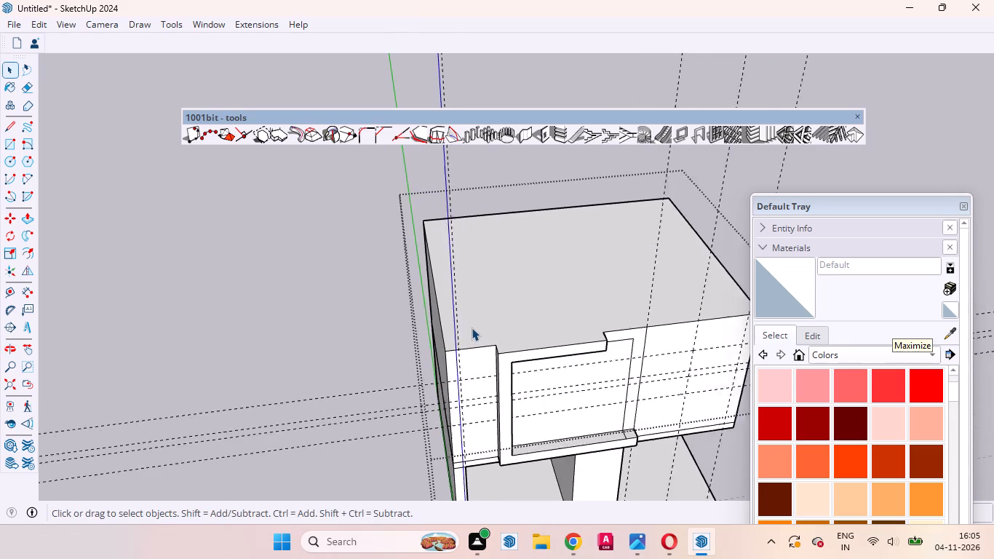
scroll(472, 328, up, 1)
key(r)
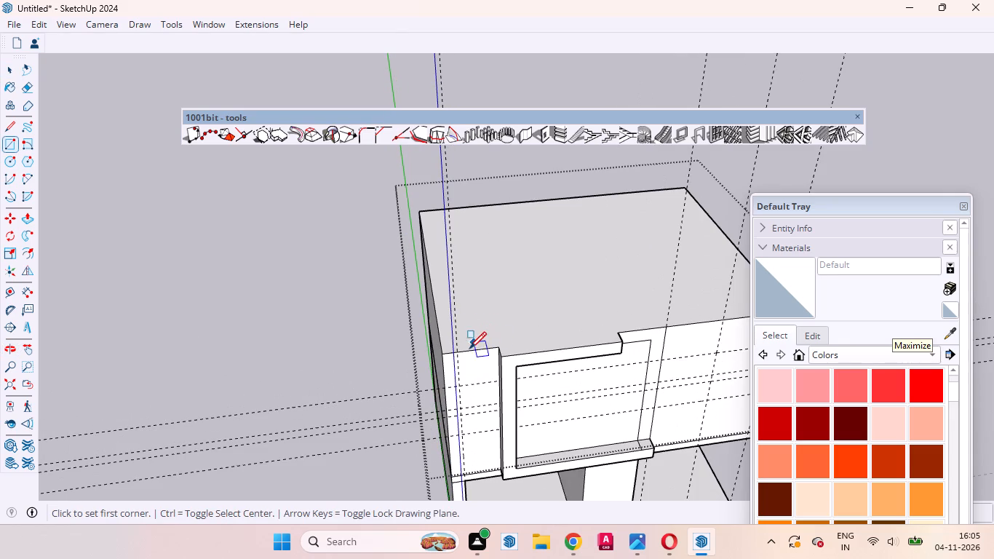
click(448, 350)
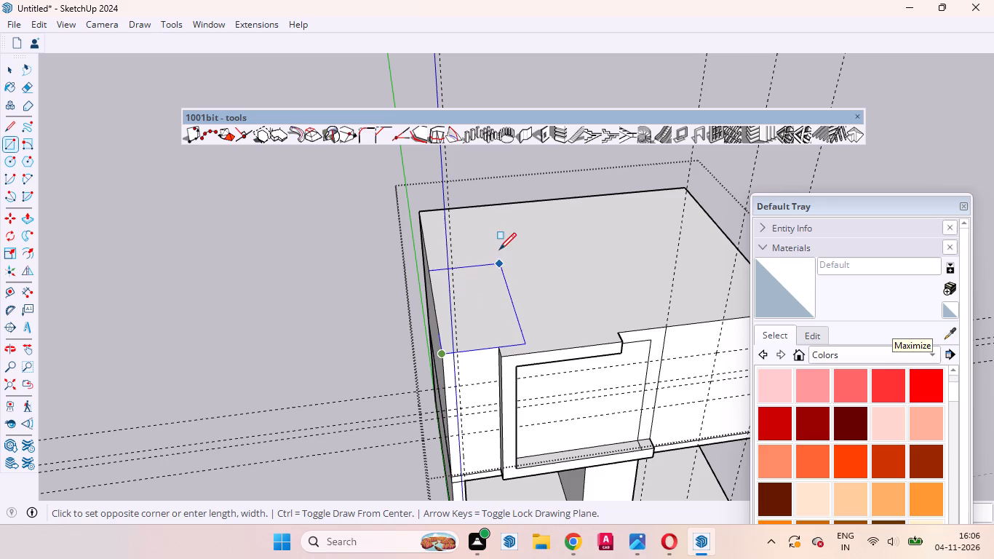
click(492, 207)
key(space)
Raise the rectangular strip on the roof's left side by 24 with Push/Pull.
click(468, 315)
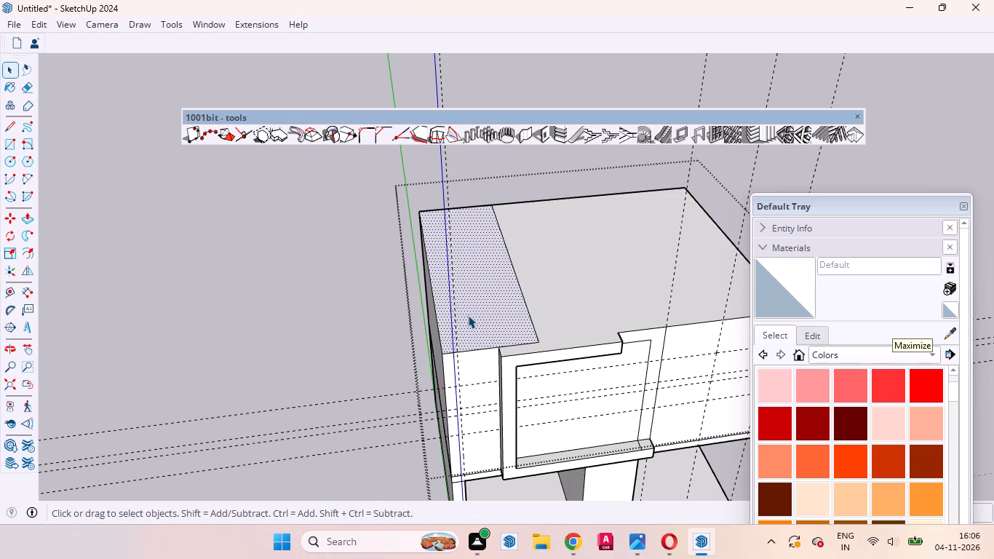
key(p)
drag(469, 315, 477, 296)
text(24)
key(Return)
key(space)
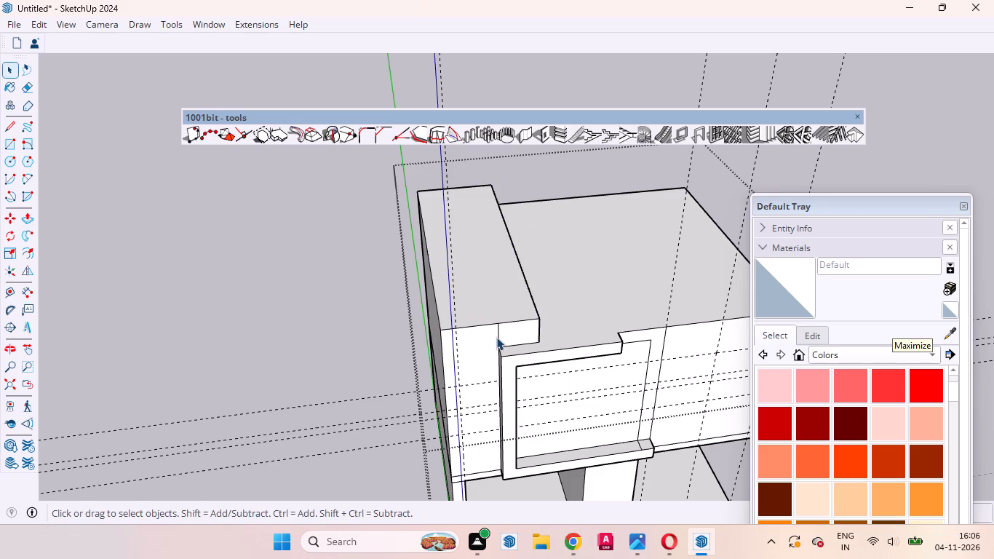
Erase the short vertical edge on the front of the raised roof block.
click(497, 330)
right_click(497, 330)
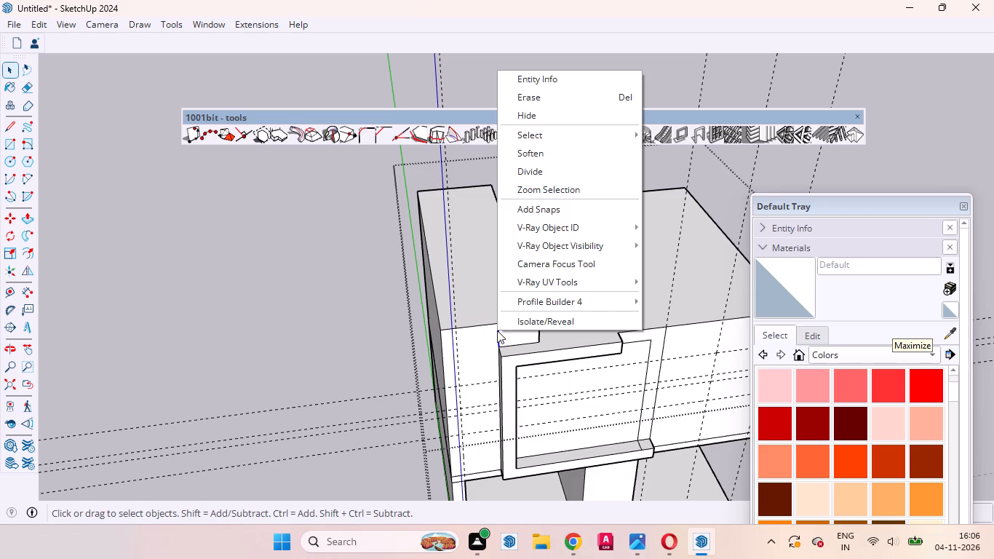
click(522, 98)
Display the Bevel extension's tool set.
middle_drag(510, 351, 488, 333)
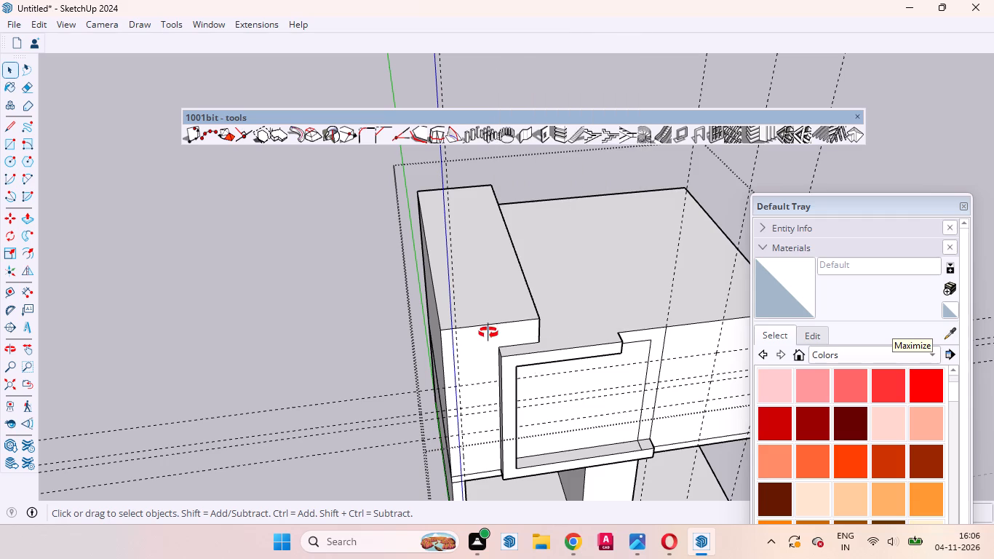
middle_drag(488, 333, 434, 162)
scroll(441, 190, up, 4)
middle_drag(458, 293, 466, 293)
scroll(436, 277, down, 3)
middle_drag(456, 279, 530, 328)
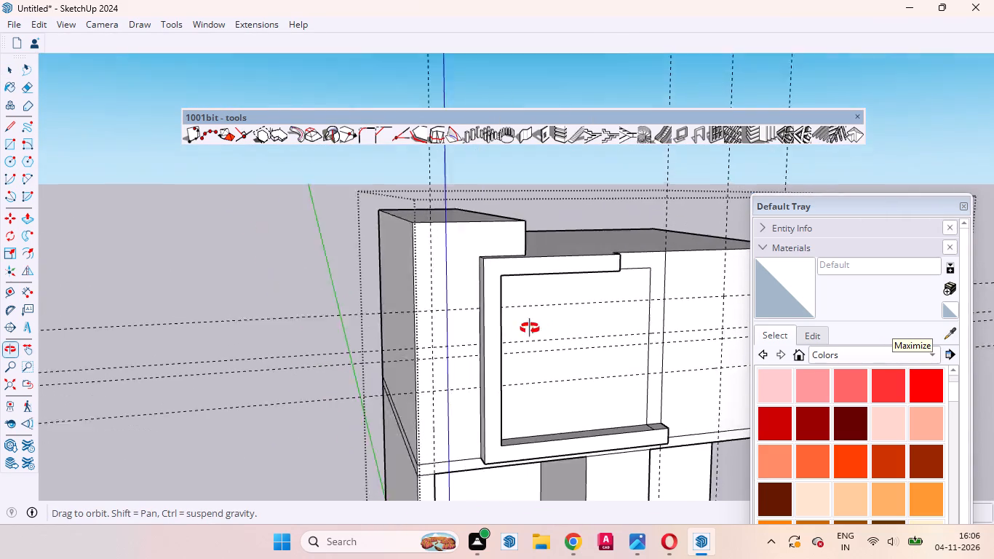
middle_drag(530, 328, 506, 312)
right_click(405, 15)
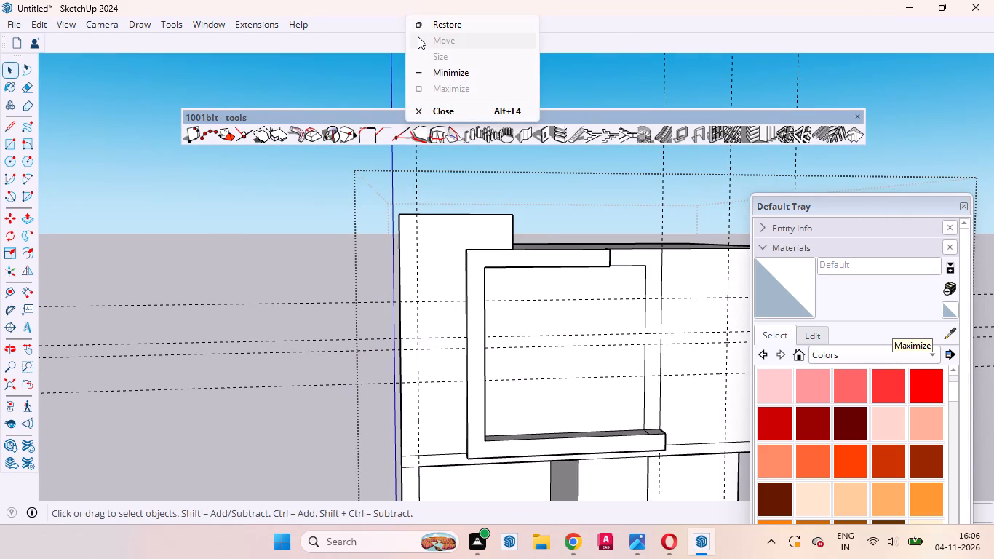
right_click(375, 26)
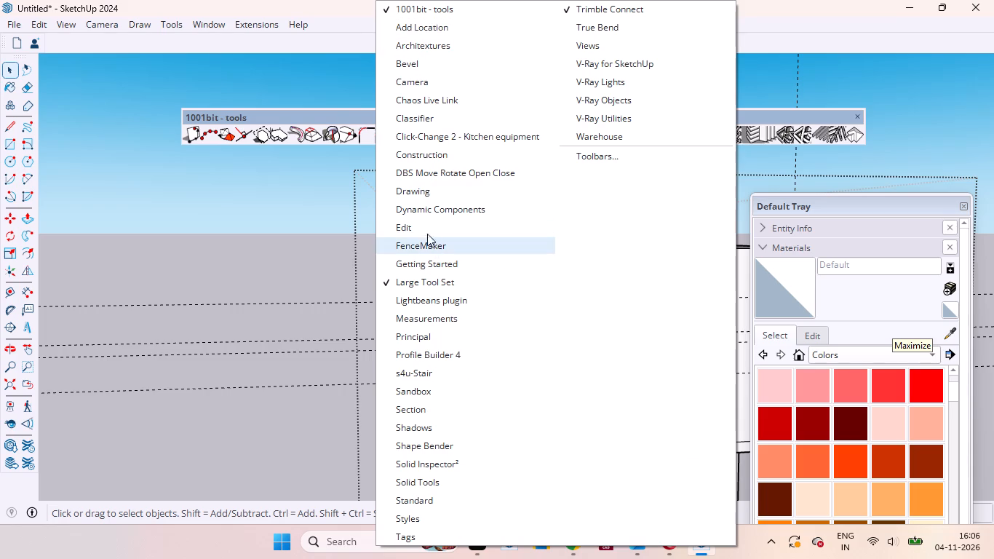
click(407, 67)
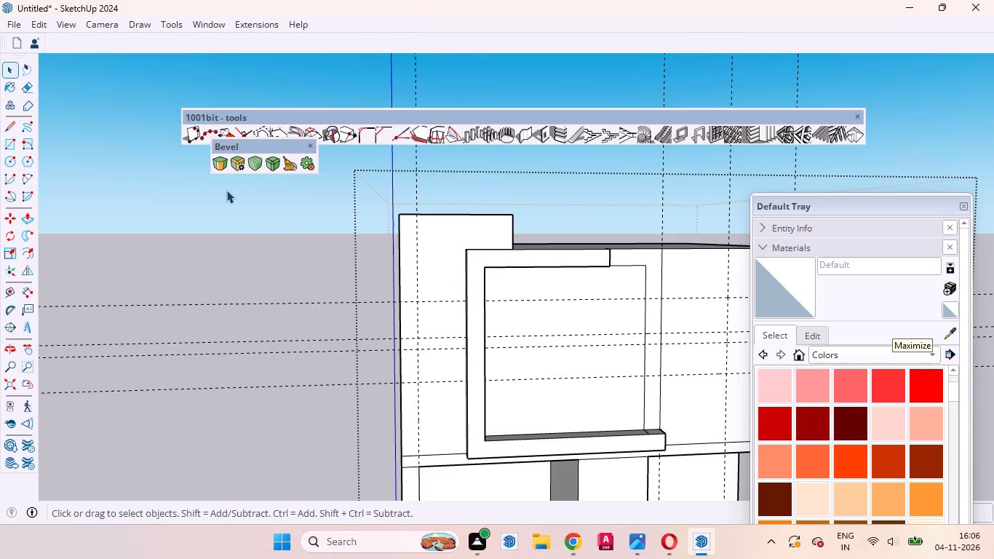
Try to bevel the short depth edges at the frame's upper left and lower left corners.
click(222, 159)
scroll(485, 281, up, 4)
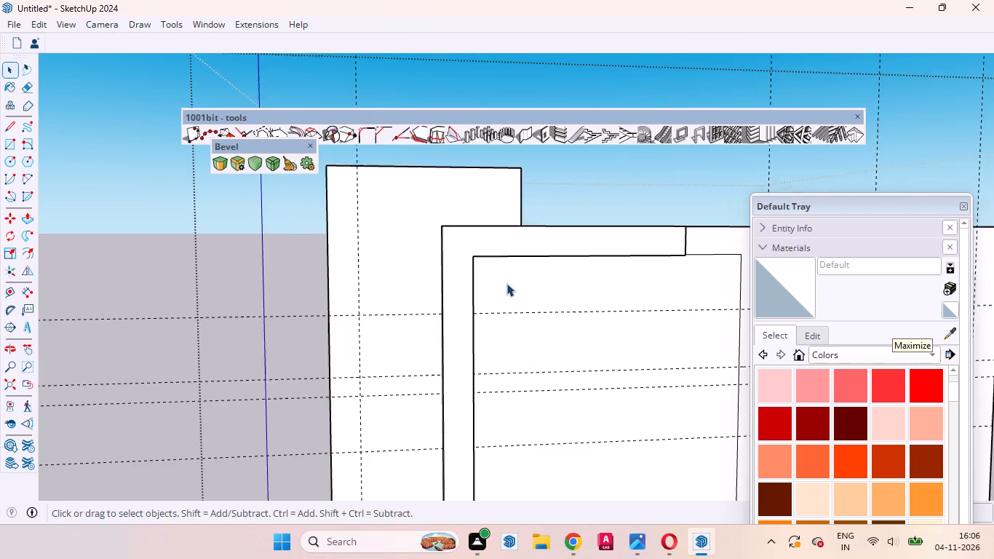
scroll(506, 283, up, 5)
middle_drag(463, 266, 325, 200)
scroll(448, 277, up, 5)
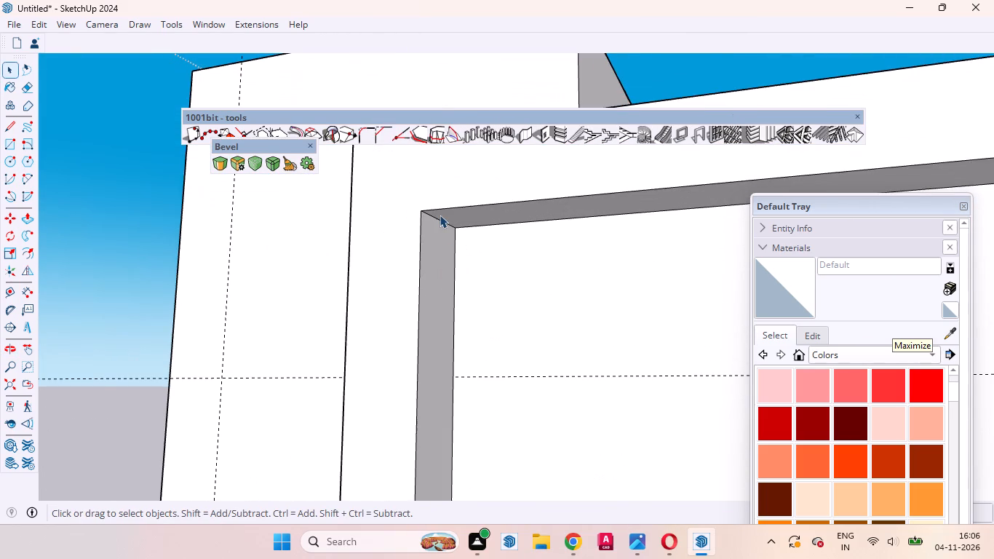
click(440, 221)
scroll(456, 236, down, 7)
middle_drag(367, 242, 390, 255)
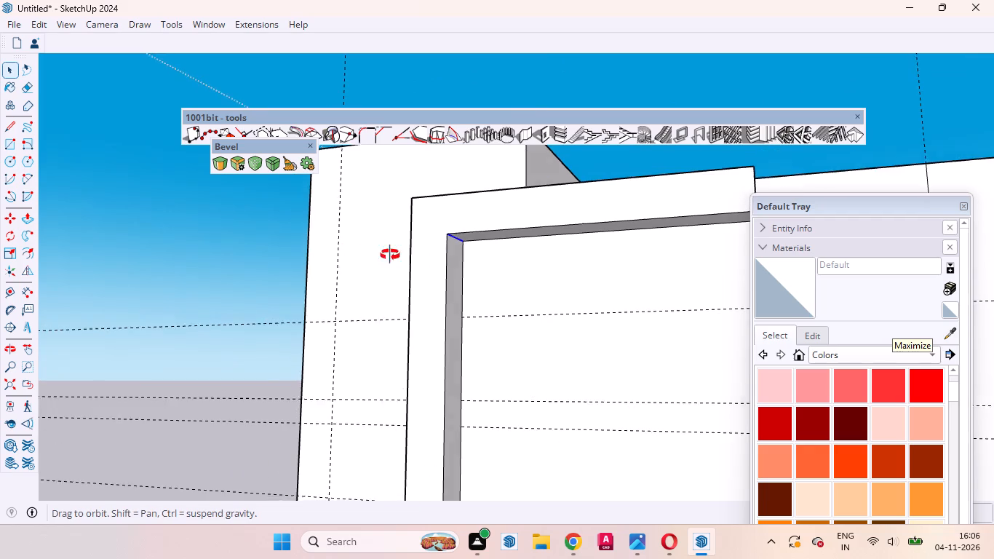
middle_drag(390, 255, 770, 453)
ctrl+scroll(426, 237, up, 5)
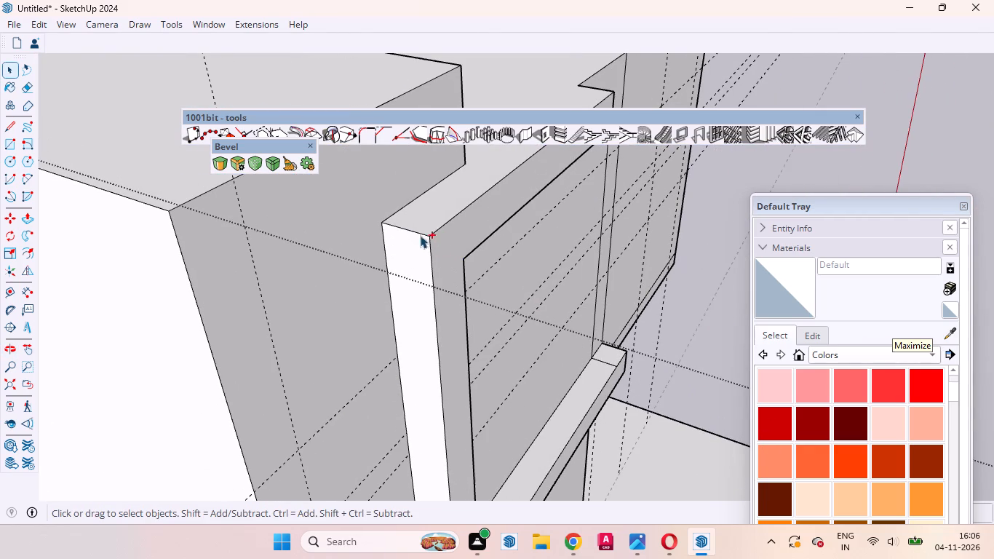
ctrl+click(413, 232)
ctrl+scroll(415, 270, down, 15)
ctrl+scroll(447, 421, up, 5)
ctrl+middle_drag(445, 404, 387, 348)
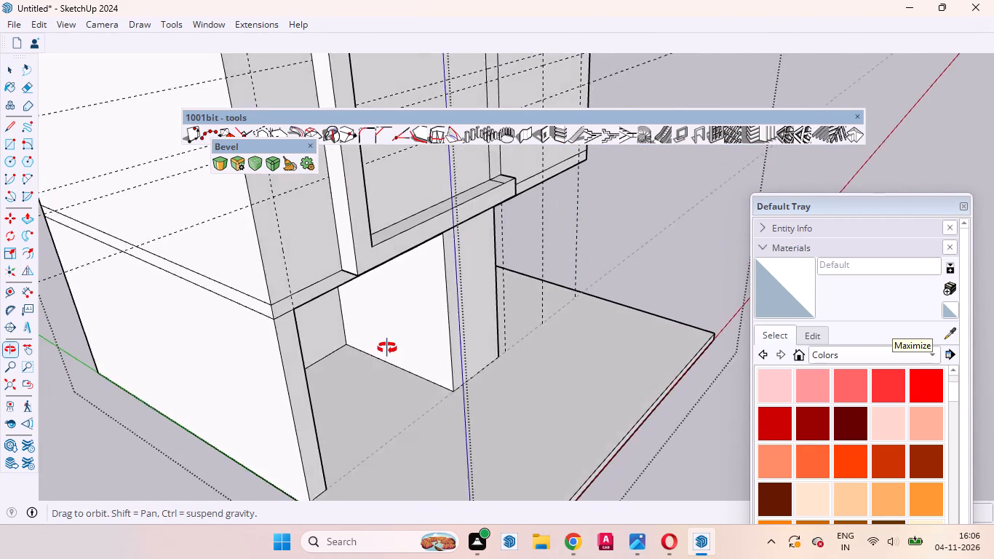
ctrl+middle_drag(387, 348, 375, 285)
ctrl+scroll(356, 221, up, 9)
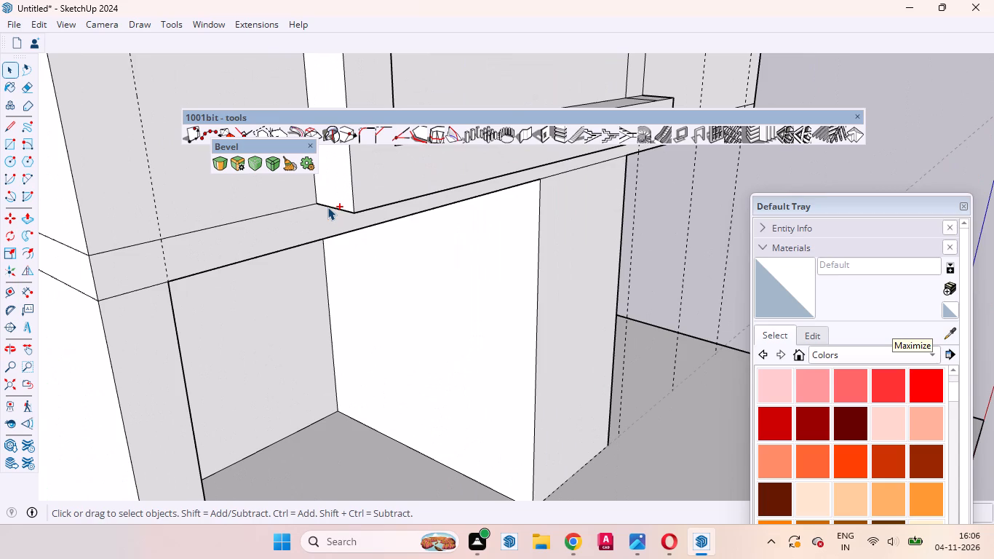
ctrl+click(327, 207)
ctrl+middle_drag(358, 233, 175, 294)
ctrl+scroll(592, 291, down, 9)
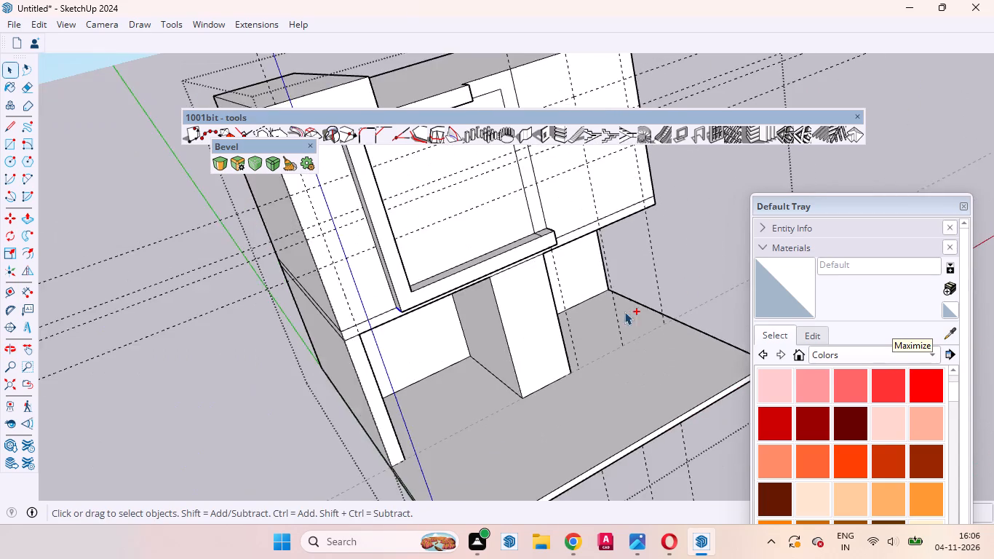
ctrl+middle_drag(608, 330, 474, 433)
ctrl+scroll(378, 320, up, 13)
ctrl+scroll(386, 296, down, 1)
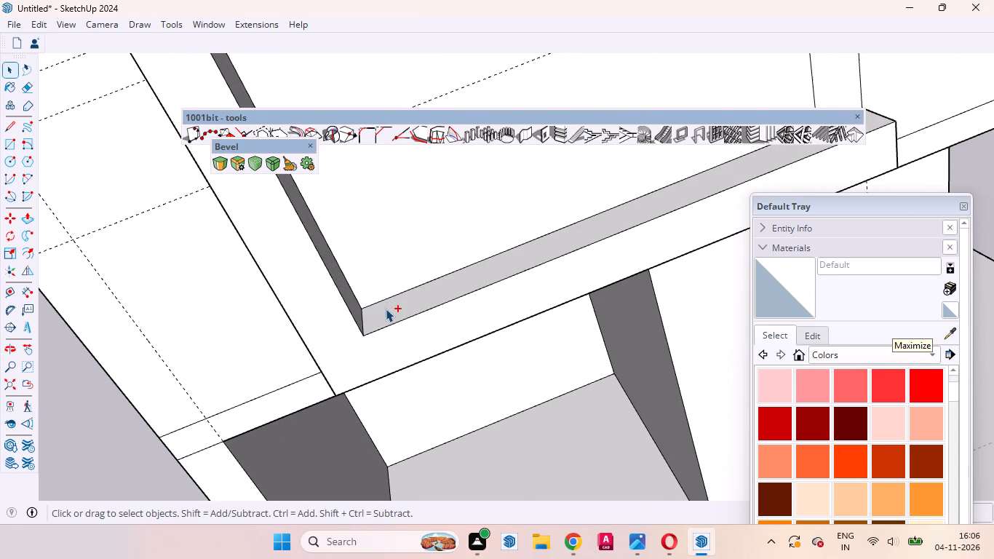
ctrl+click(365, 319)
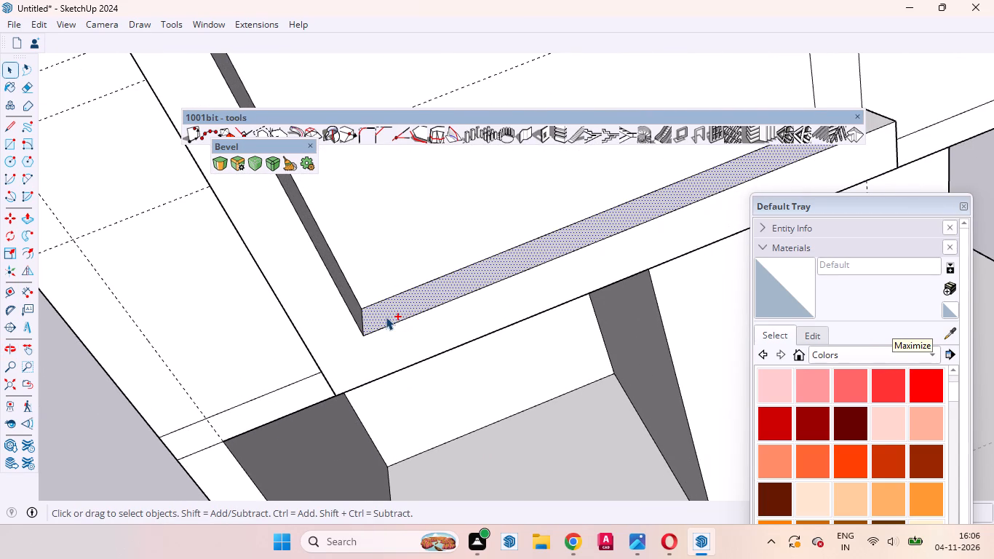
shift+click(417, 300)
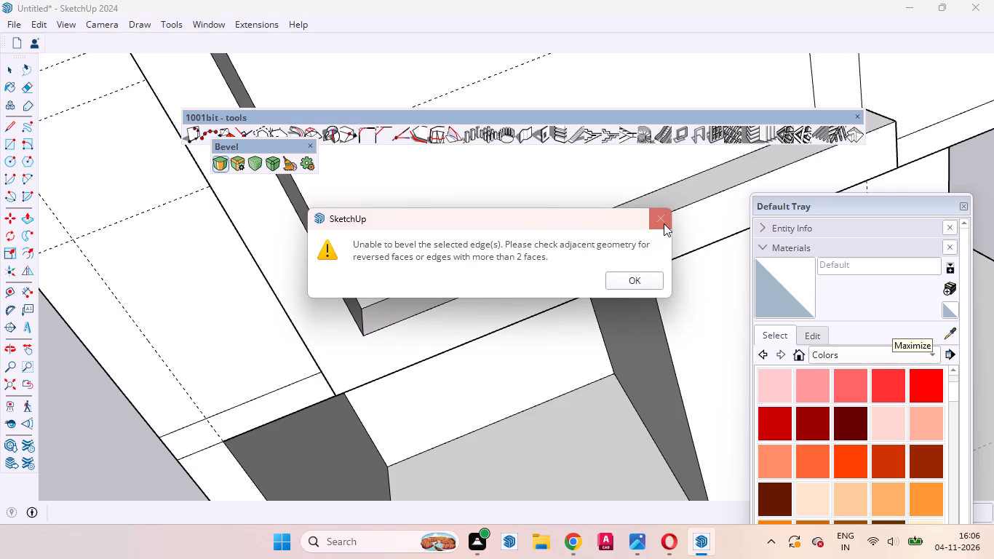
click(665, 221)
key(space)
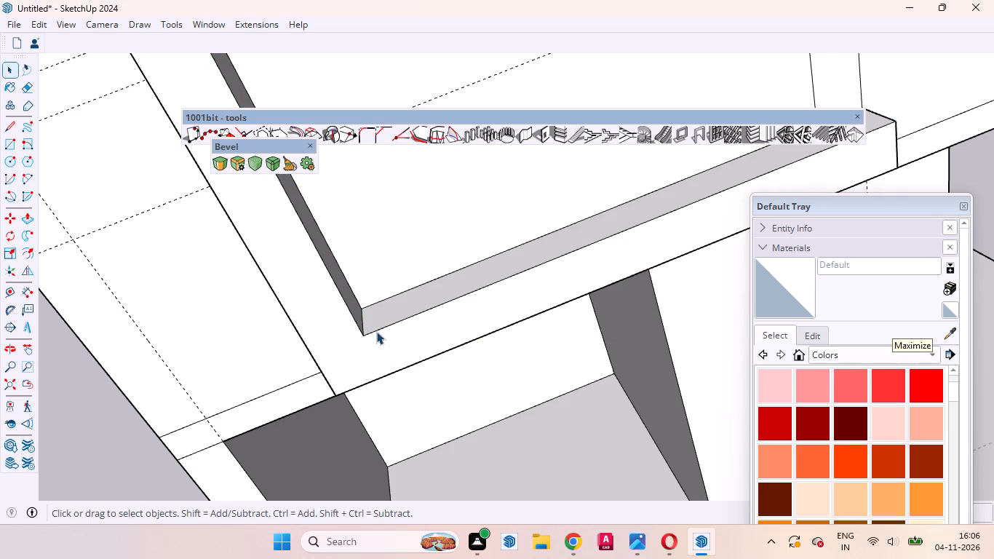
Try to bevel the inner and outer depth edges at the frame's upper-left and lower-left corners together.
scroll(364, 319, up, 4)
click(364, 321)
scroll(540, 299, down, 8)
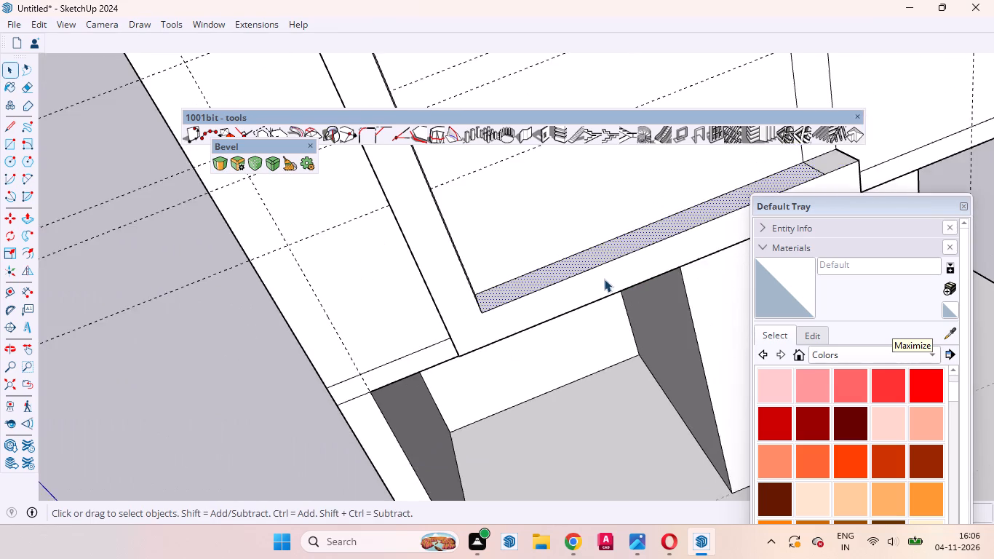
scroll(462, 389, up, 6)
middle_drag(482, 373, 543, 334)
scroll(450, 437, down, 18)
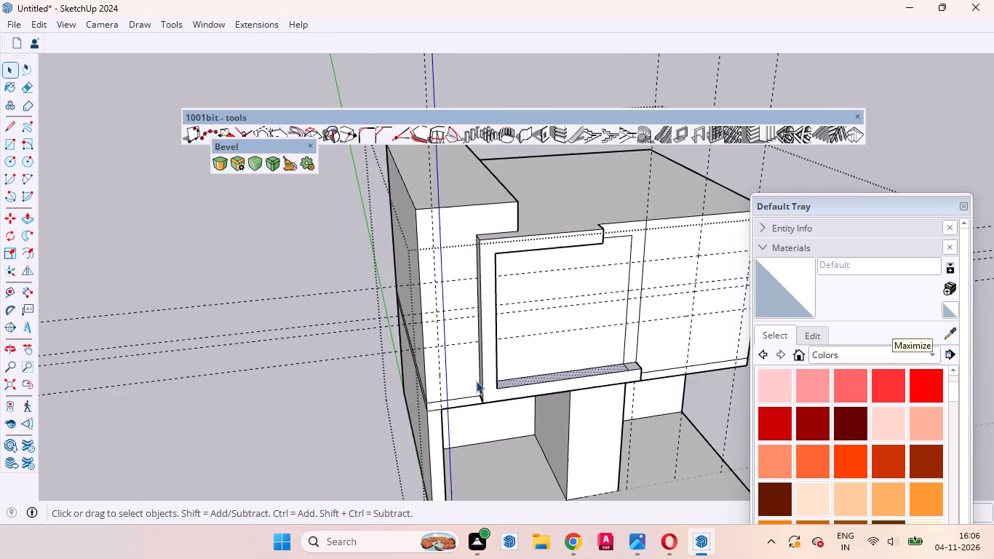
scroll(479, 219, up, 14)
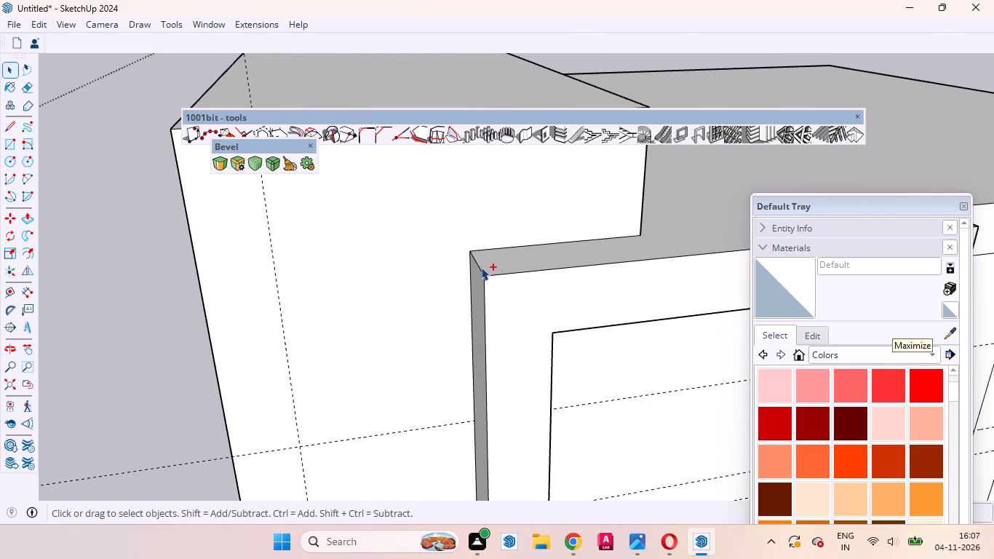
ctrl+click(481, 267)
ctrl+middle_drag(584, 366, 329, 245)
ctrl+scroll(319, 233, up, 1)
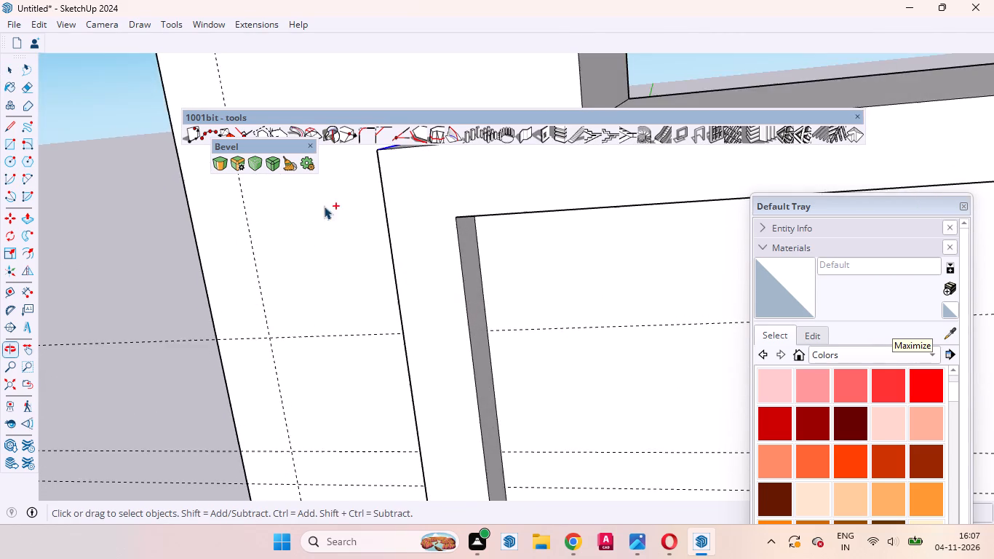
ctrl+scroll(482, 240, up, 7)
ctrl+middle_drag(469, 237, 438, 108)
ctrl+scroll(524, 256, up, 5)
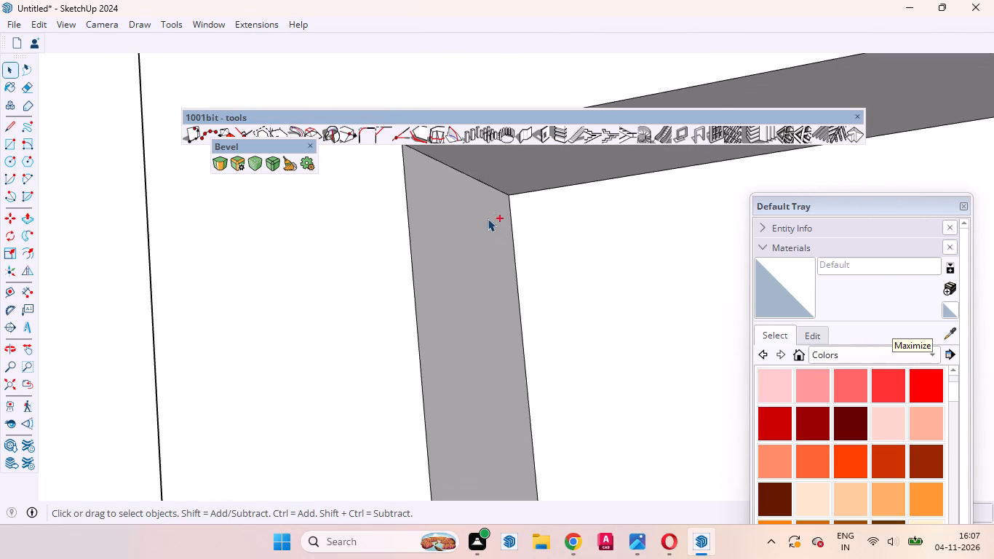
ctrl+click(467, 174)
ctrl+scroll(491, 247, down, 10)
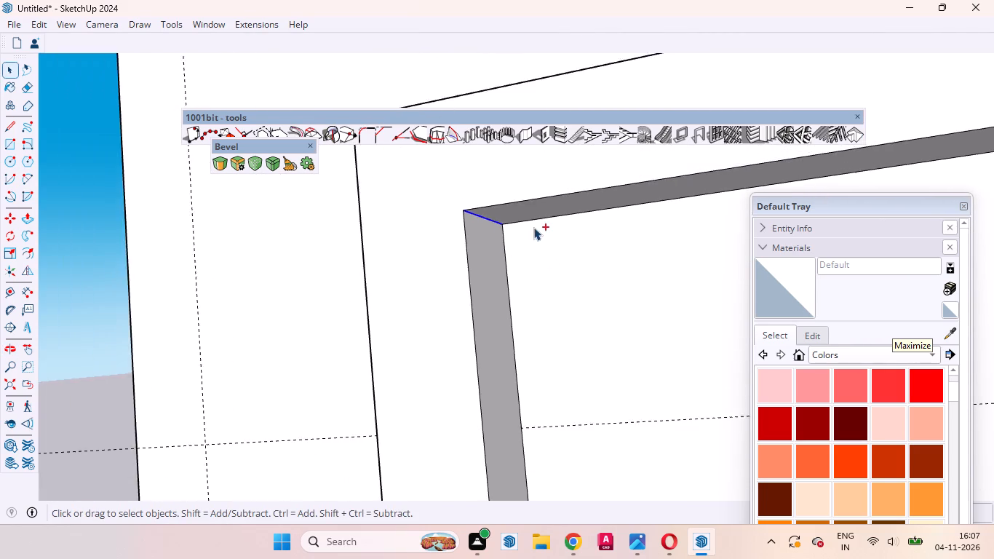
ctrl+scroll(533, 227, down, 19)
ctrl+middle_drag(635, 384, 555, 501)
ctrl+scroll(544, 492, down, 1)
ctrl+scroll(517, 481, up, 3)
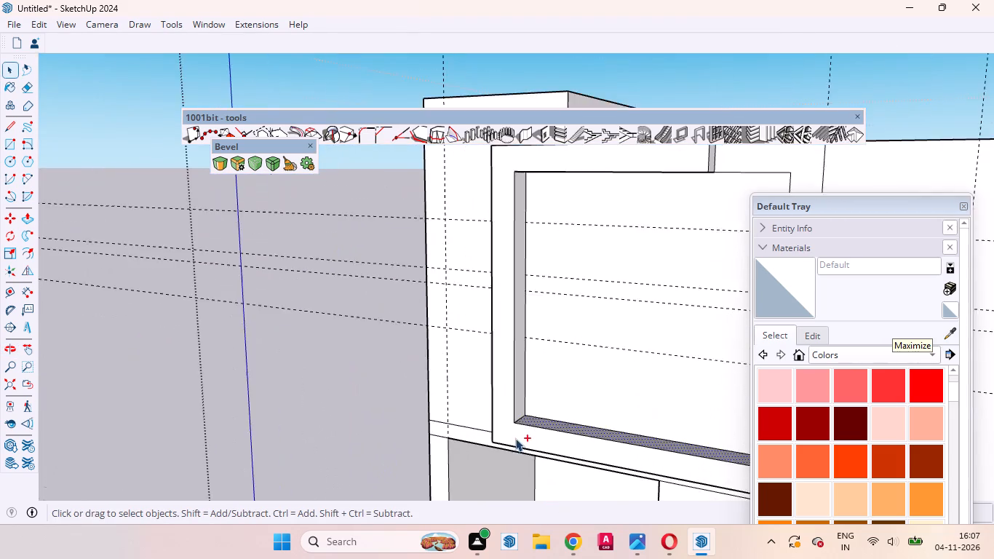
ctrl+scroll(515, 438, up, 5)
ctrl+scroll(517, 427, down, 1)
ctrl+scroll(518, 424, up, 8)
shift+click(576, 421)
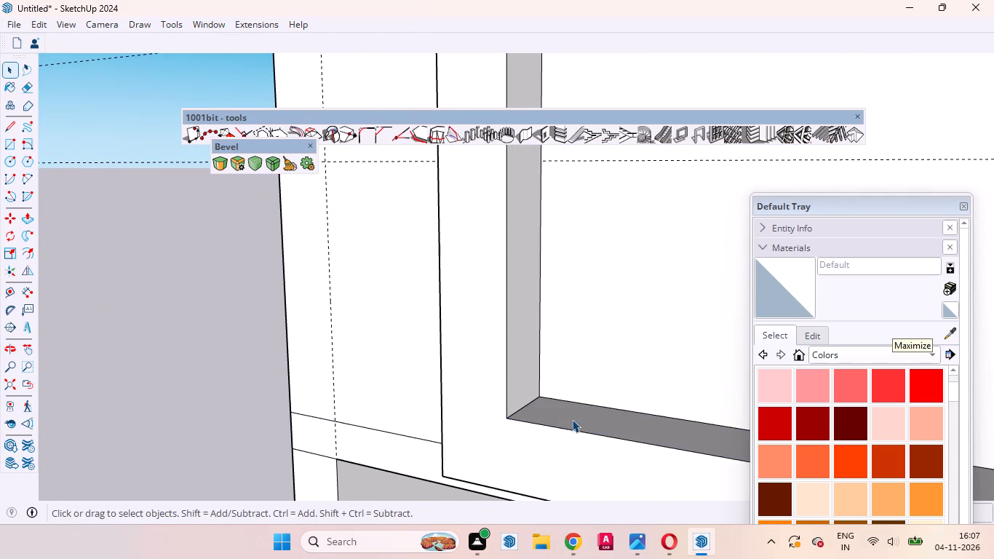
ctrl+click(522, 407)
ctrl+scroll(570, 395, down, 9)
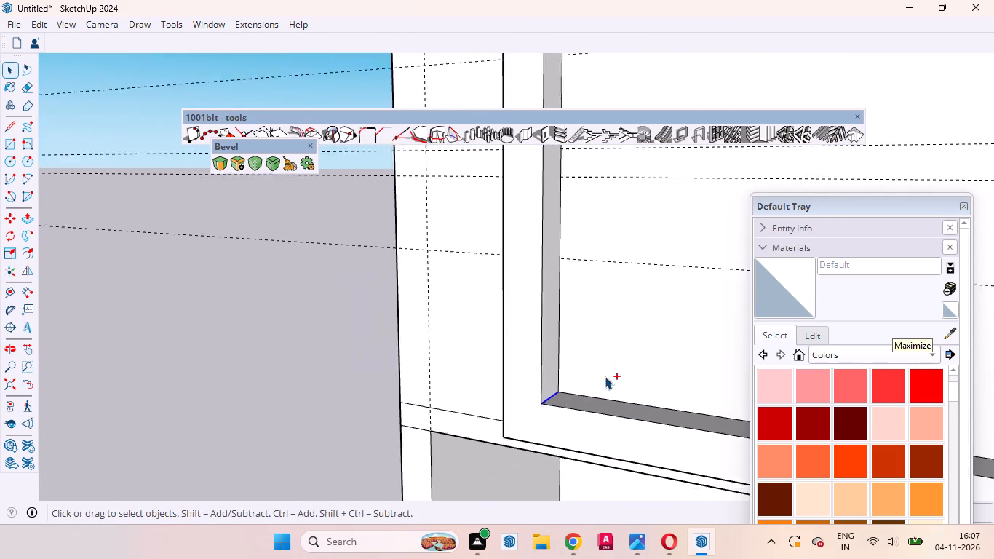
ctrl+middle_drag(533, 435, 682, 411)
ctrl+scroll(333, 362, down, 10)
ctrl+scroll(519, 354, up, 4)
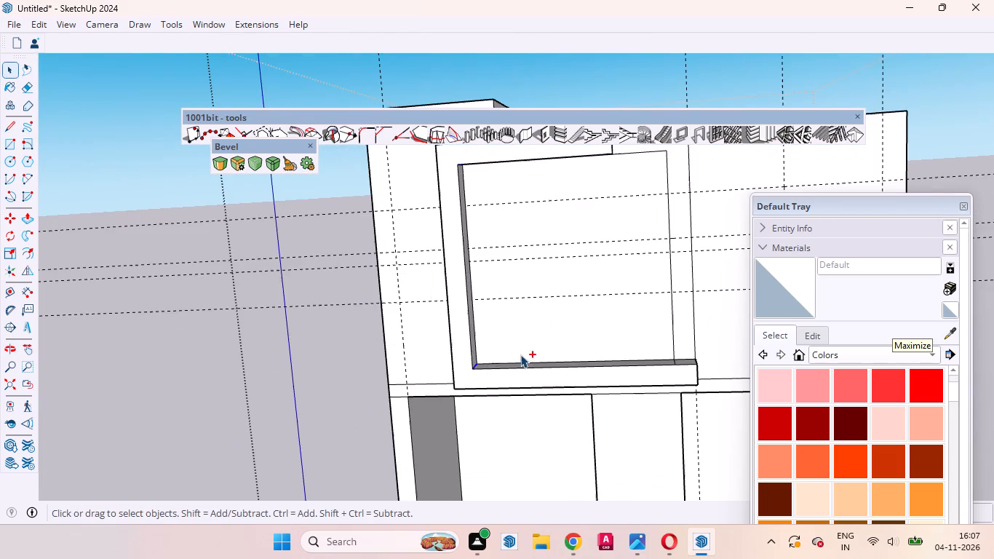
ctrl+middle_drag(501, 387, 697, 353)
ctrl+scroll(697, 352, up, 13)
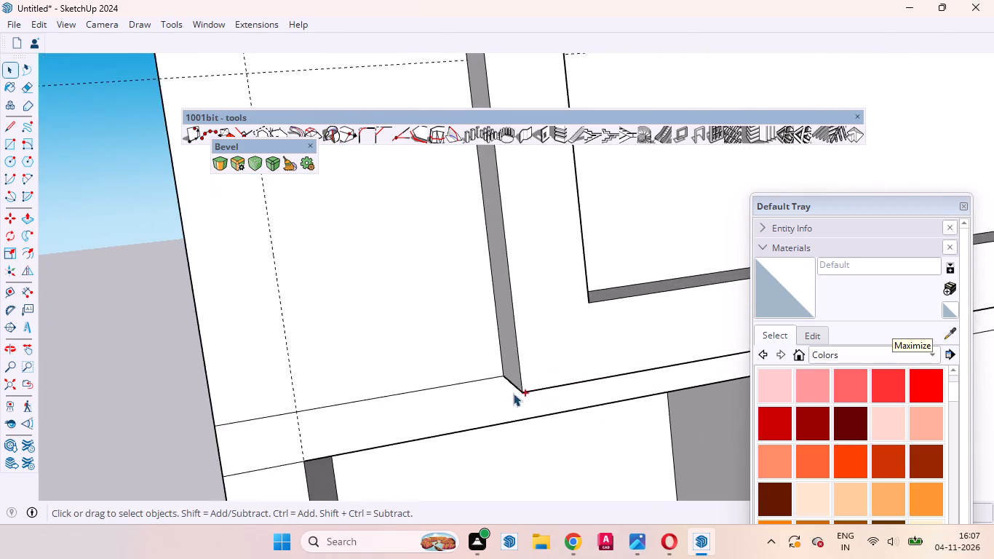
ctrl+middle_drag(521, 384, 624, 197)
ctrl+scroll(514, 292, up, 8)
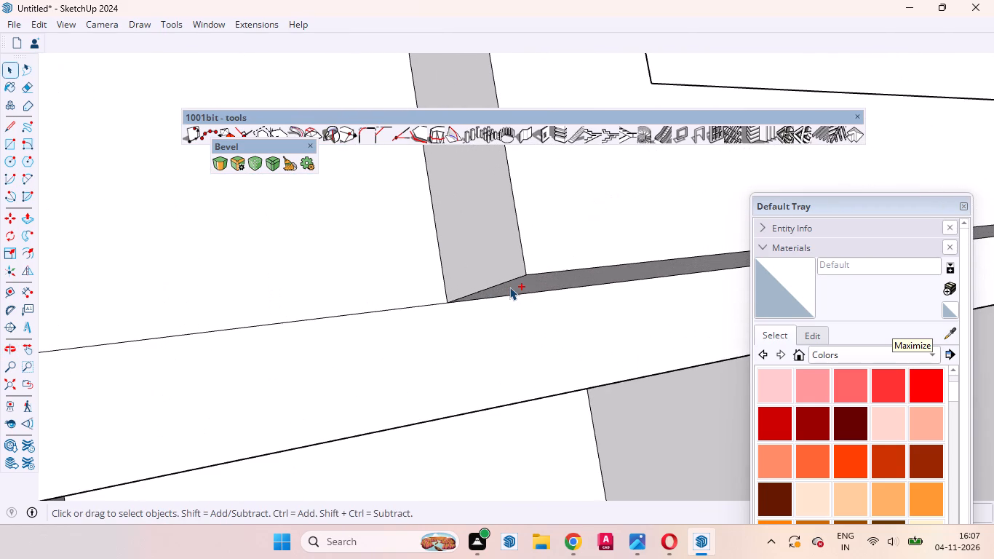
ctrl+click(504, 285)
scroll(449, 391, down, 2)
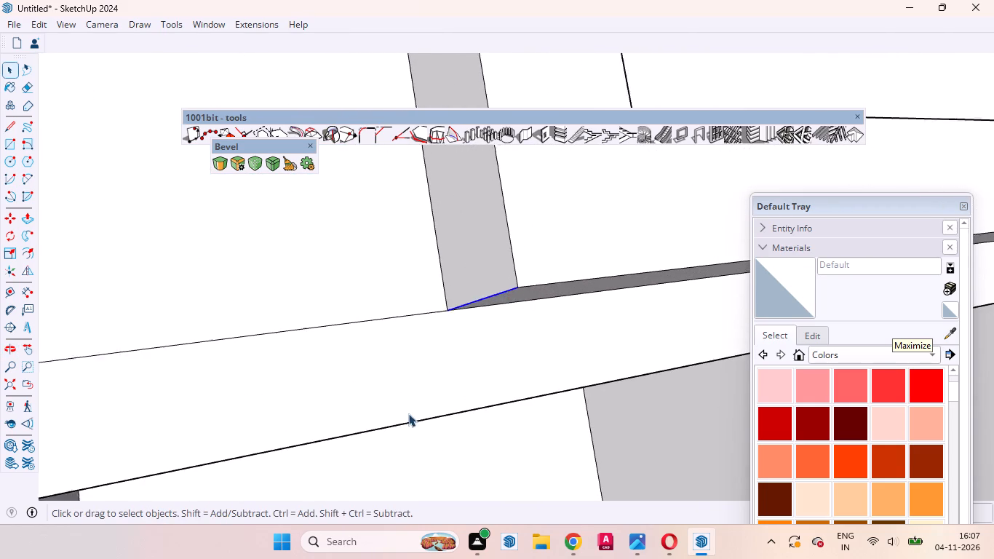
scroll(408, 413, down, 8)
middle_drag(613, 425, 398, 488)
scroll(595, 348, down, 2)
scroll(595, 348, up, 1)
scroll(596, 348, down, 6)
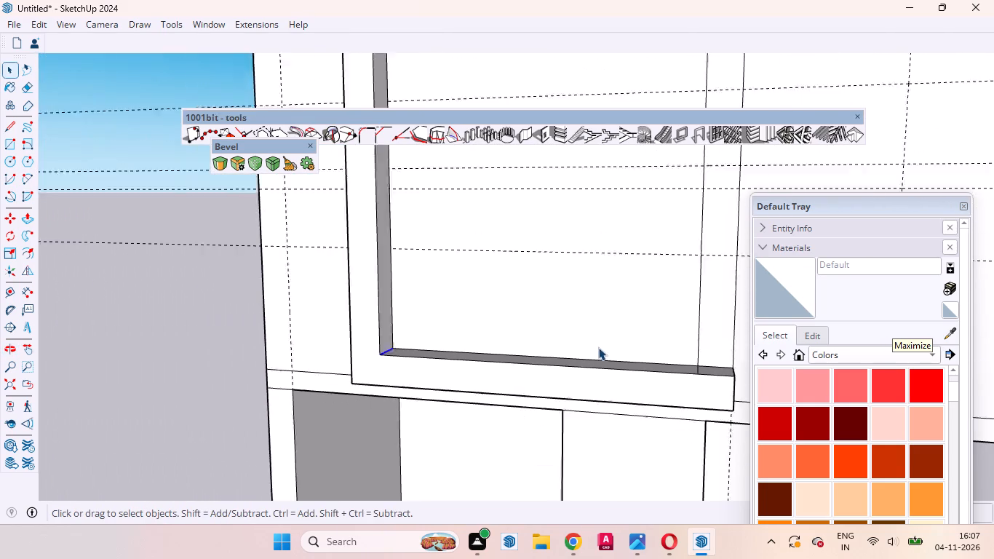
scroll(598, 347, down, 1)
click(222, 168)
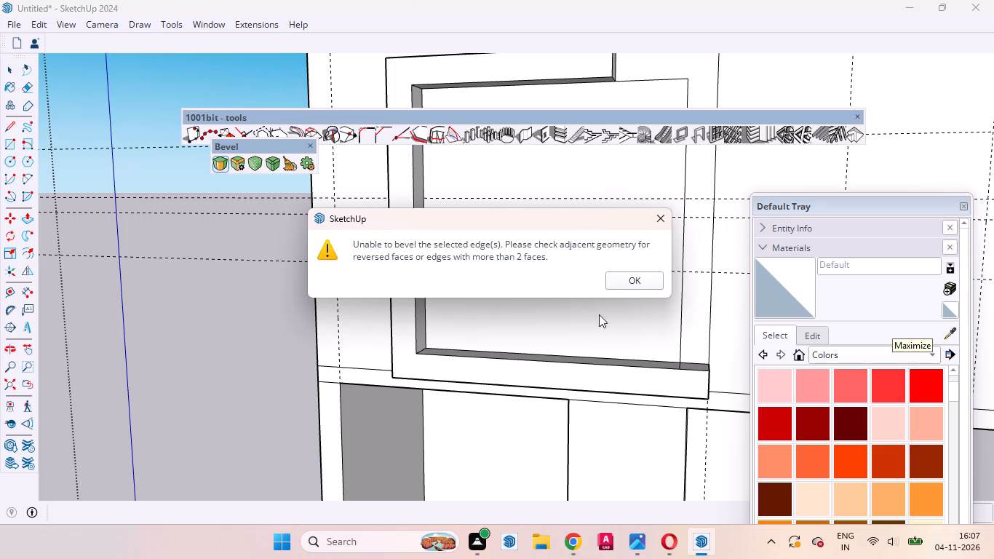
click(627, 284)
Bevel the depth edges at the frame opening's inner upper-left and lower-left corners together into rounded curves.
scroll(423, 344, up, 8)
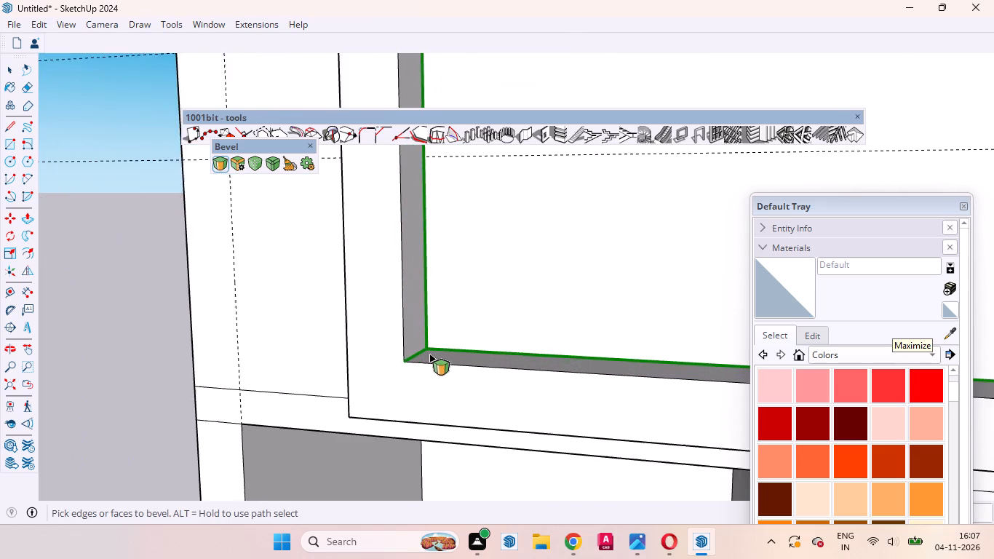
scroll(429, 354, up, 4)
click(410, 354)
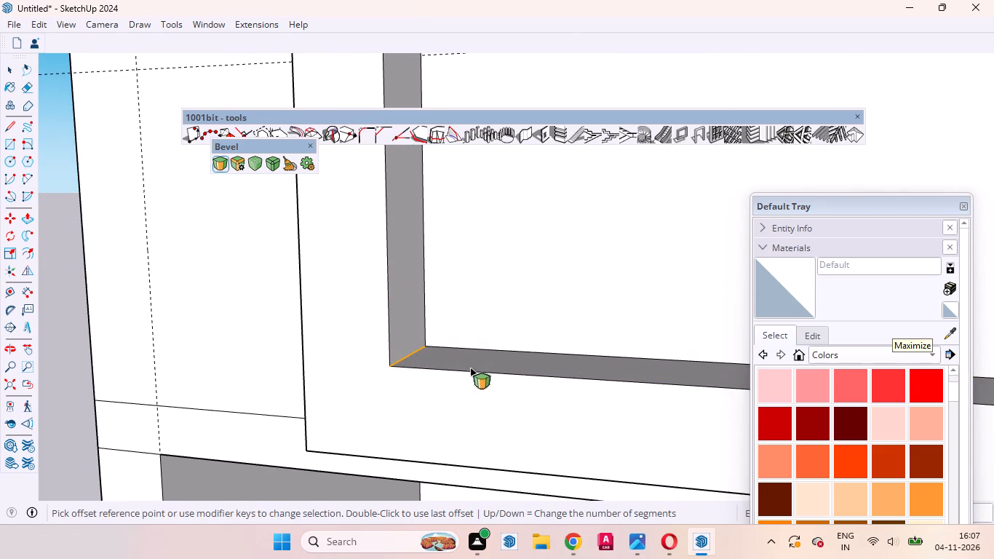
click(413, 354)
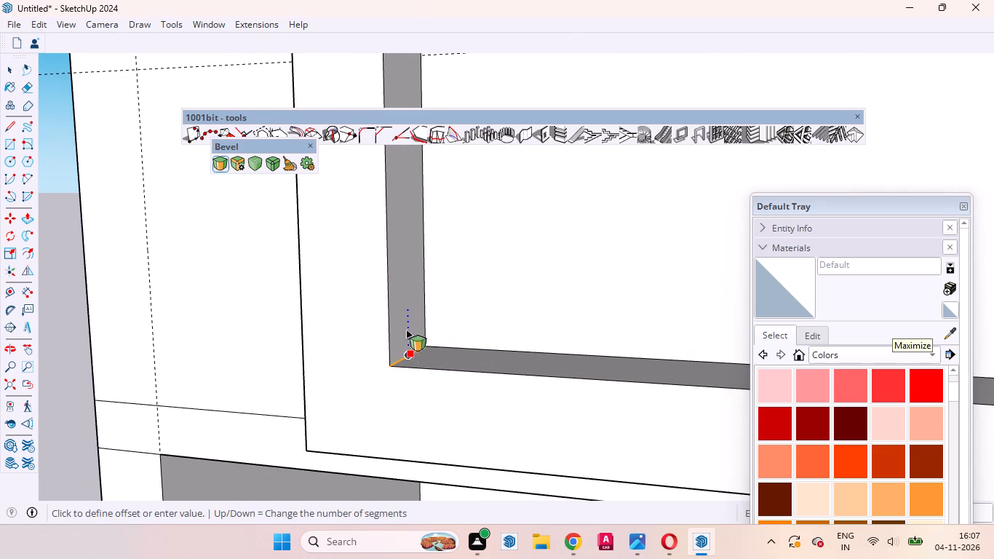
scroll(469, 379, down, 13)
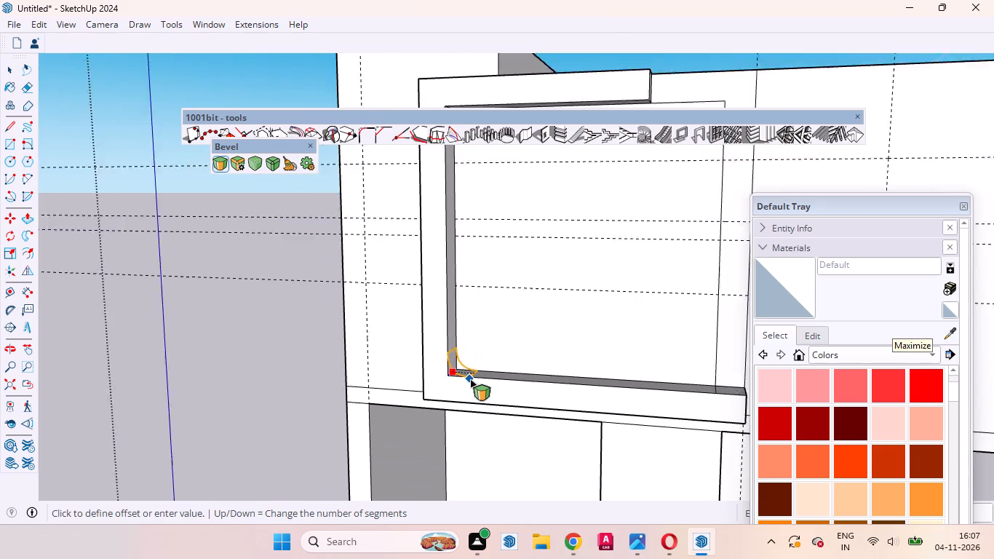
scroll(470, 379, down, 6)
key(space)
scroll(474, 221, up, 4)
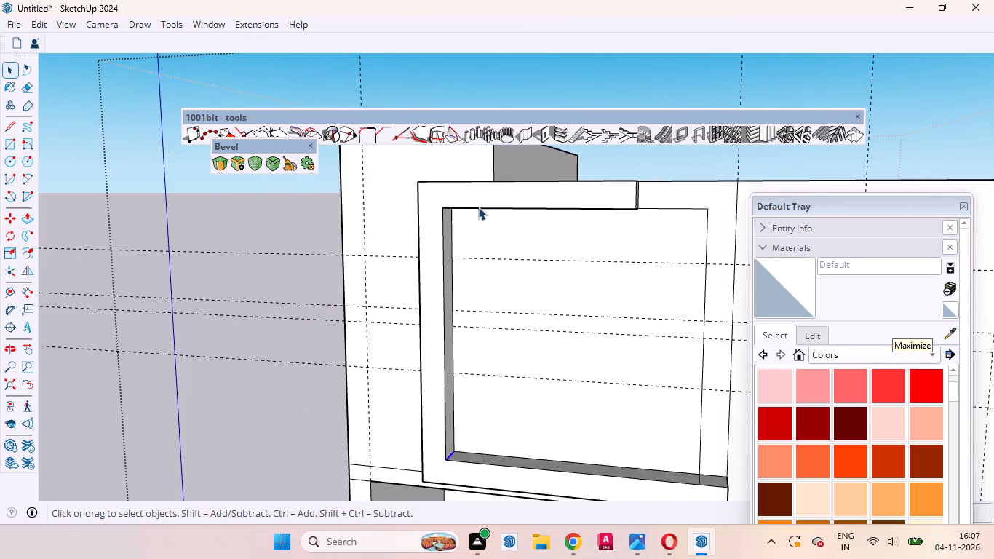
scroll(478, 207, up, 5)
middle_drag(459, 216, 458, 114)
scroll(426, 254, up, 10)
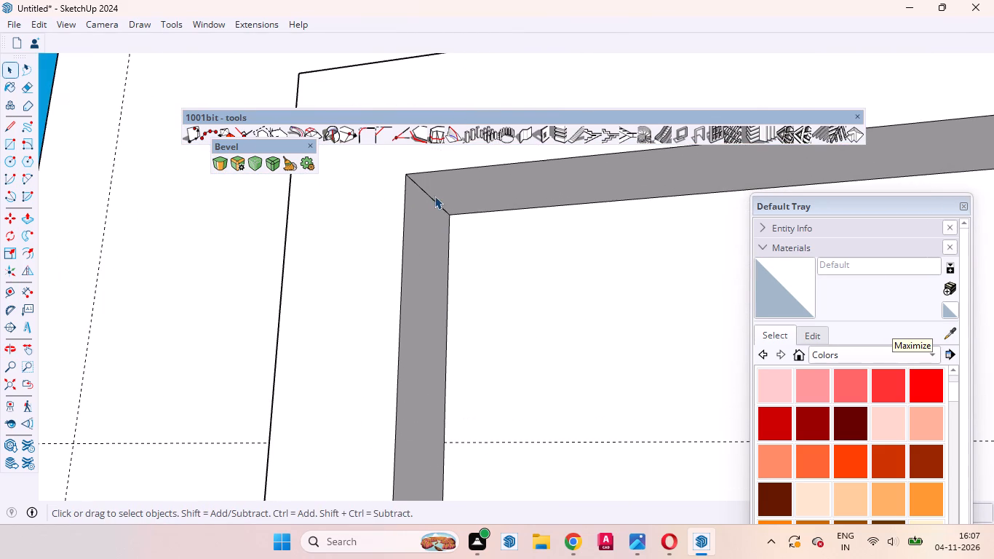
ctrl+click(432, 197)
scroll(445, 231, down, 18)
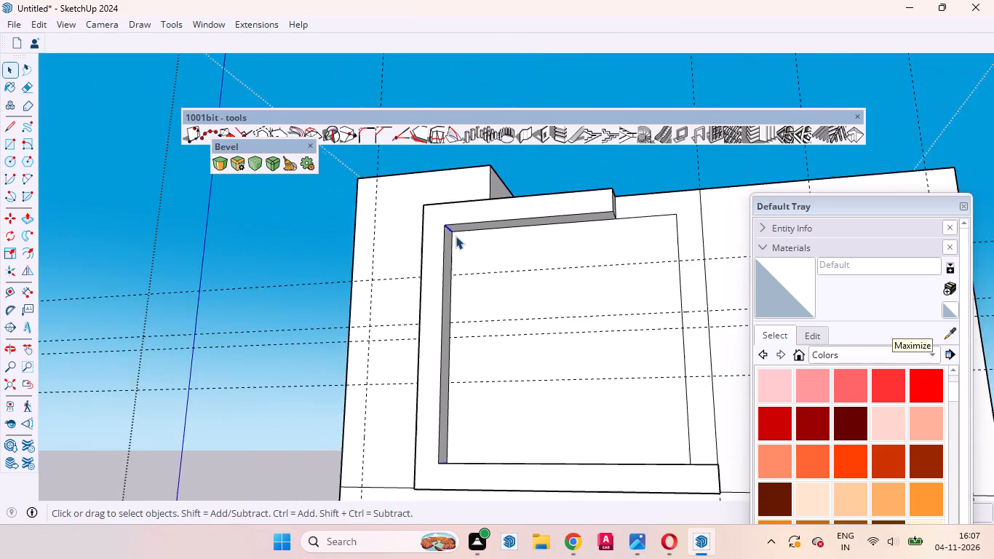
scroll(456, 236, down, 5)
middle_drag(496, 333, 482, 453)
scroll(461, 390, up, 5)
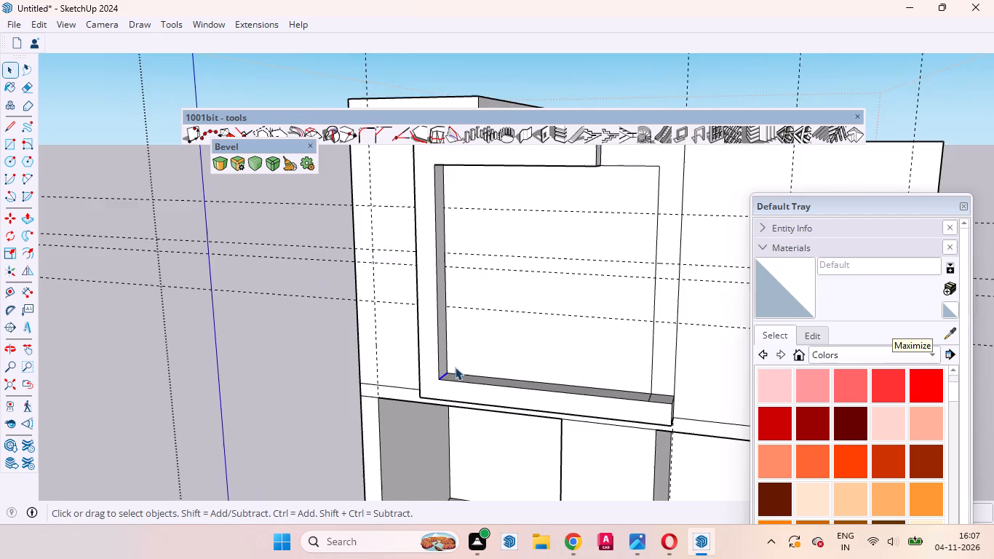
scroll(455, 370, down, 3)
middle_drag(456, 310, 475, 186)
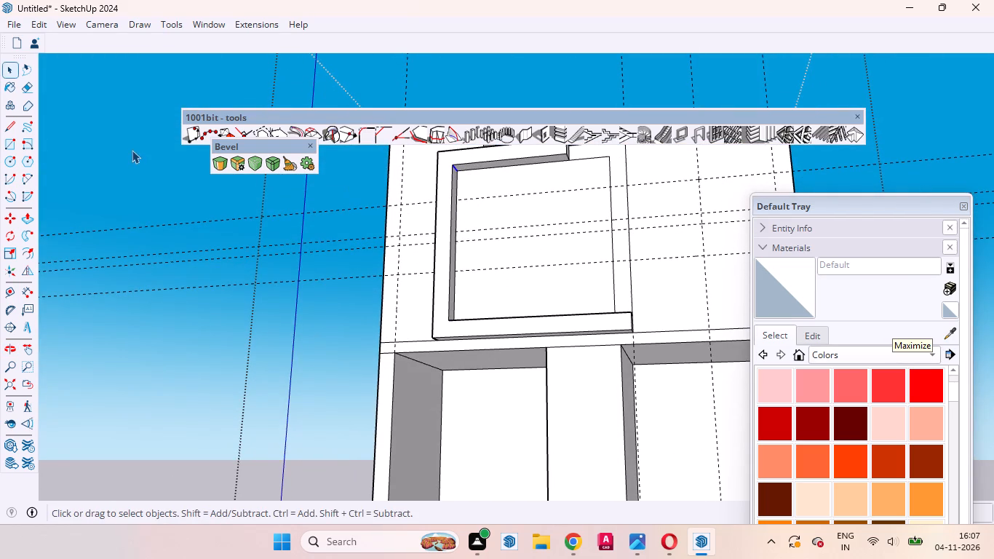
click(219, 164)
scroll(450, 173, up, 3)
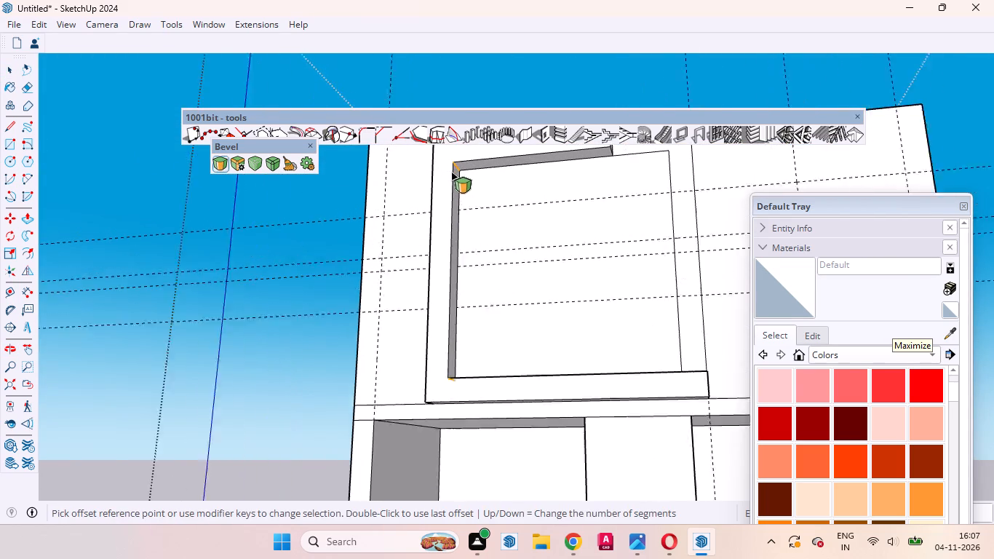
scroll(451, 172, up, 5)
click(463, 170)
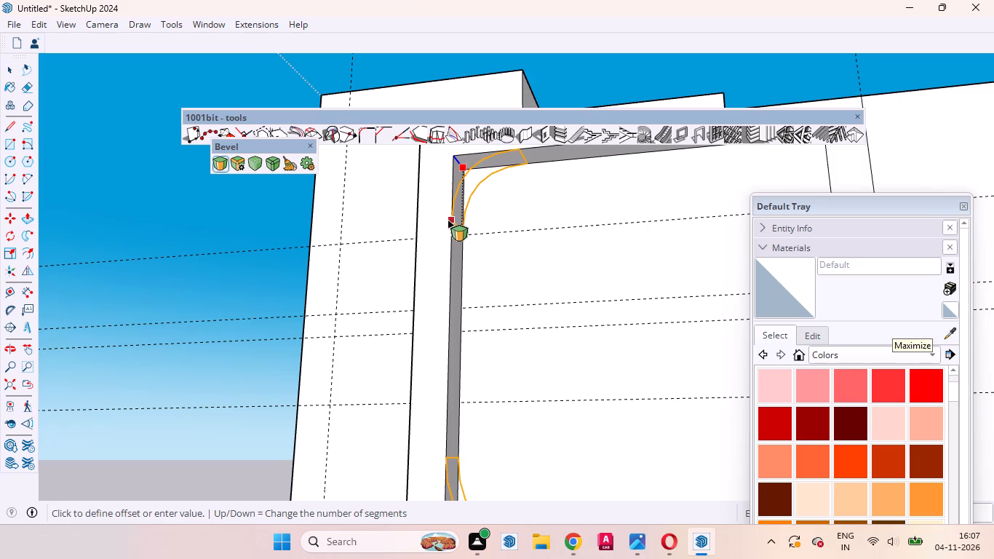
click(448, 220)
scroll(503, 397, down, 12)
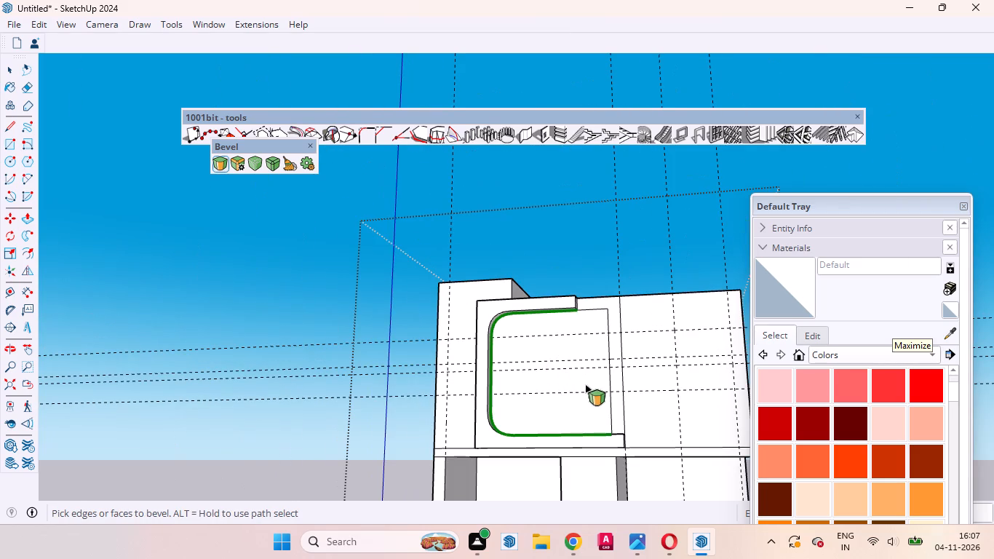
key(space)
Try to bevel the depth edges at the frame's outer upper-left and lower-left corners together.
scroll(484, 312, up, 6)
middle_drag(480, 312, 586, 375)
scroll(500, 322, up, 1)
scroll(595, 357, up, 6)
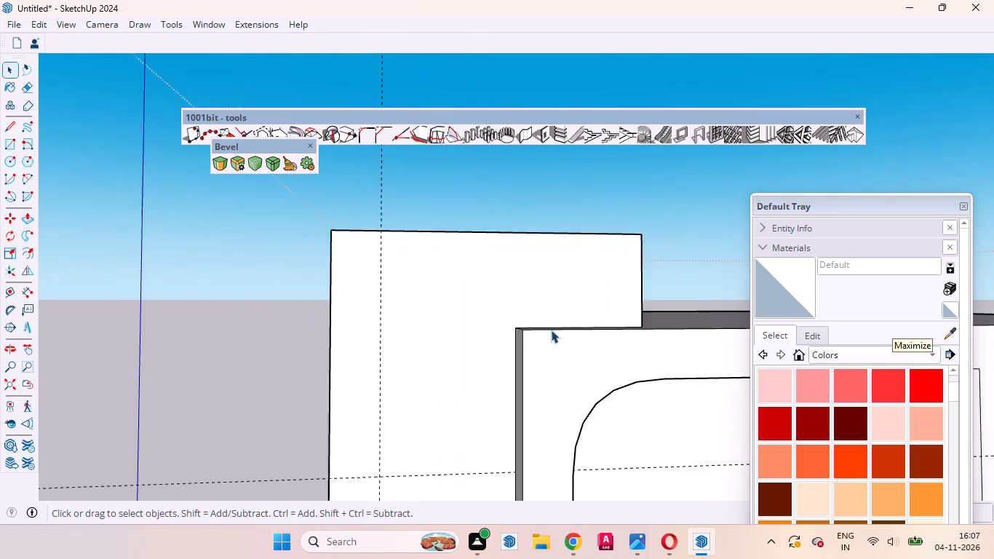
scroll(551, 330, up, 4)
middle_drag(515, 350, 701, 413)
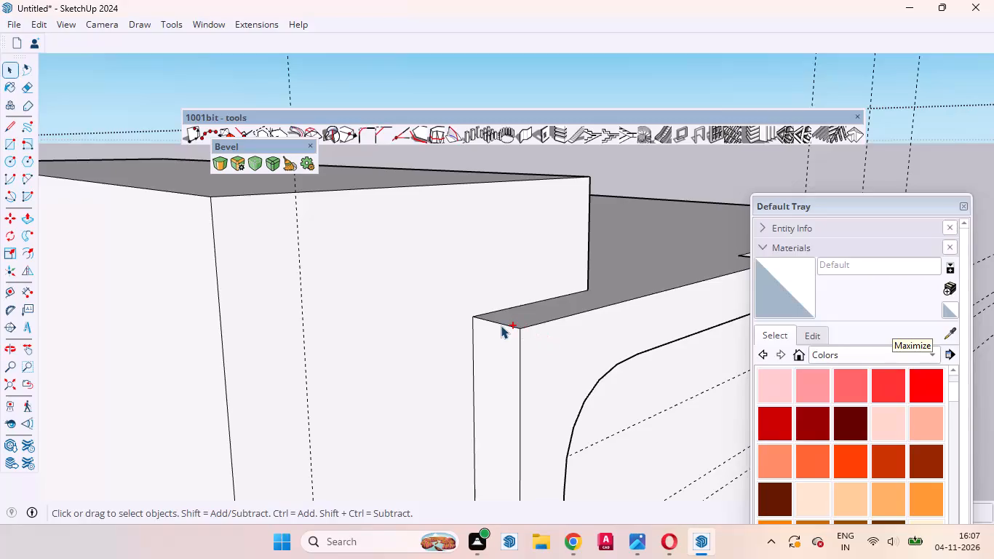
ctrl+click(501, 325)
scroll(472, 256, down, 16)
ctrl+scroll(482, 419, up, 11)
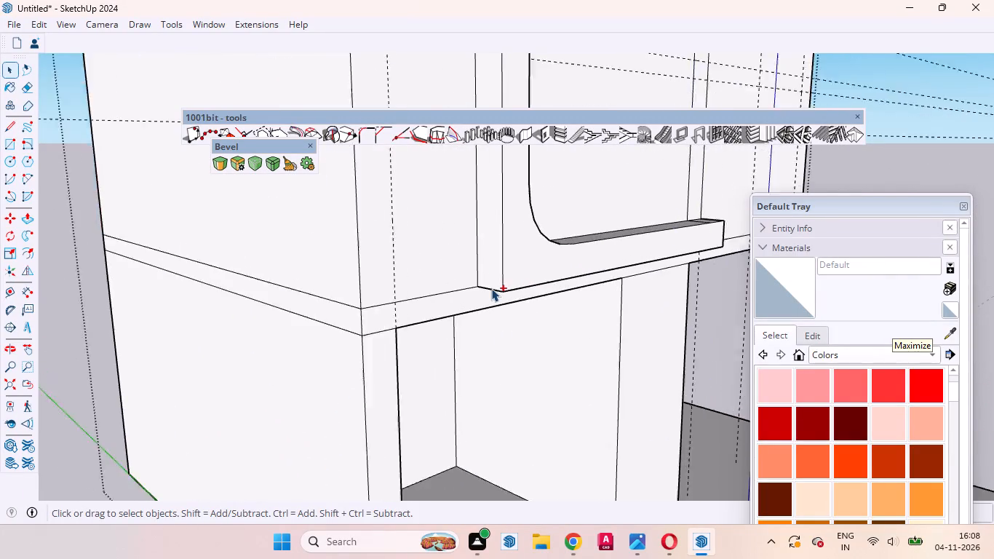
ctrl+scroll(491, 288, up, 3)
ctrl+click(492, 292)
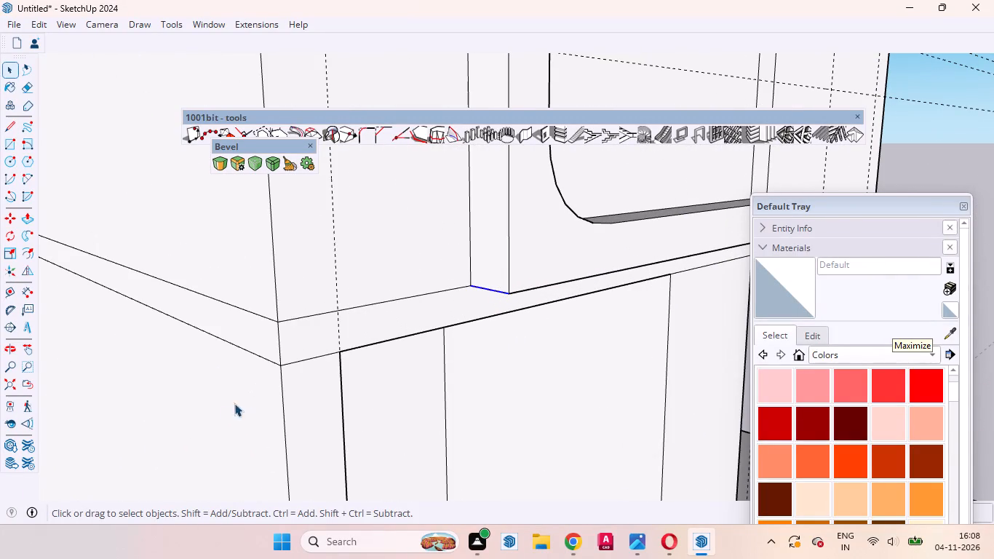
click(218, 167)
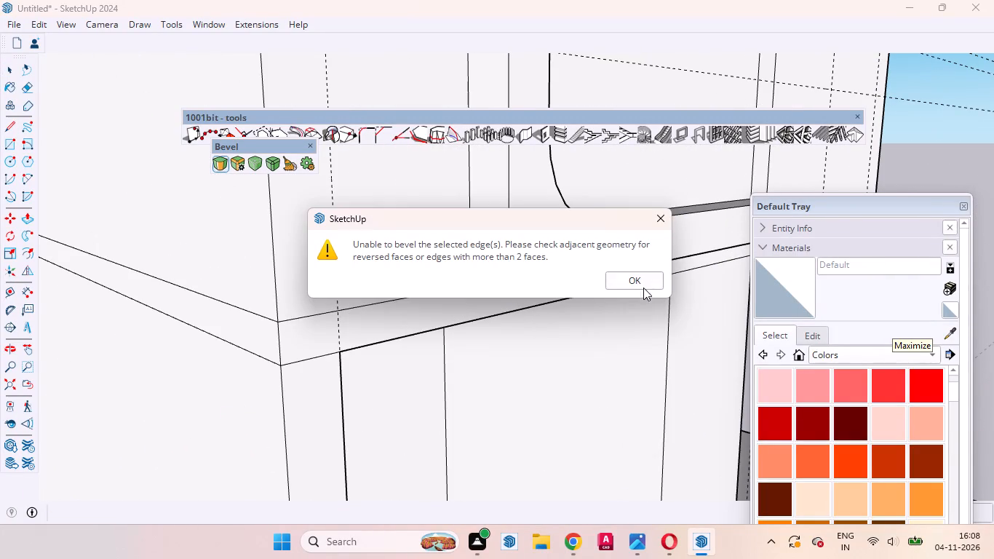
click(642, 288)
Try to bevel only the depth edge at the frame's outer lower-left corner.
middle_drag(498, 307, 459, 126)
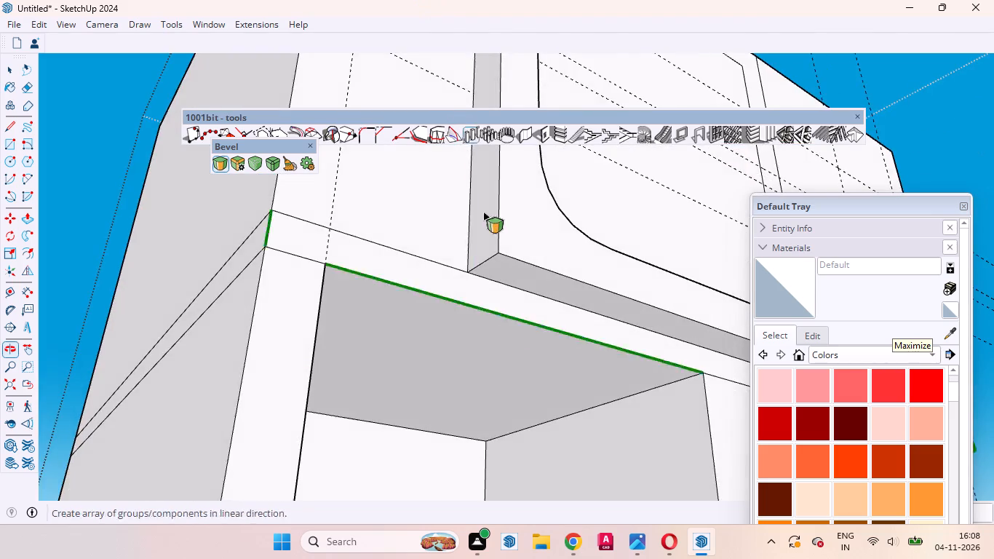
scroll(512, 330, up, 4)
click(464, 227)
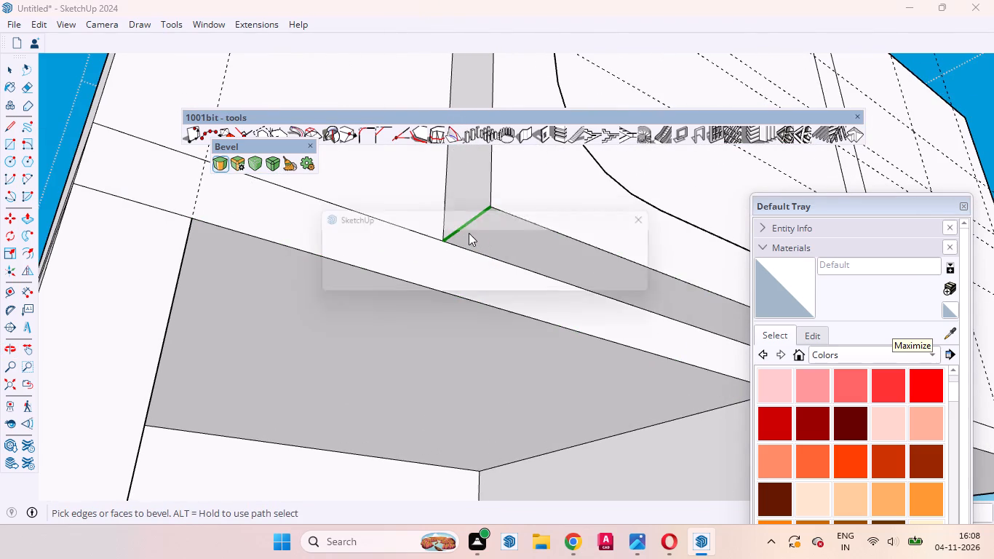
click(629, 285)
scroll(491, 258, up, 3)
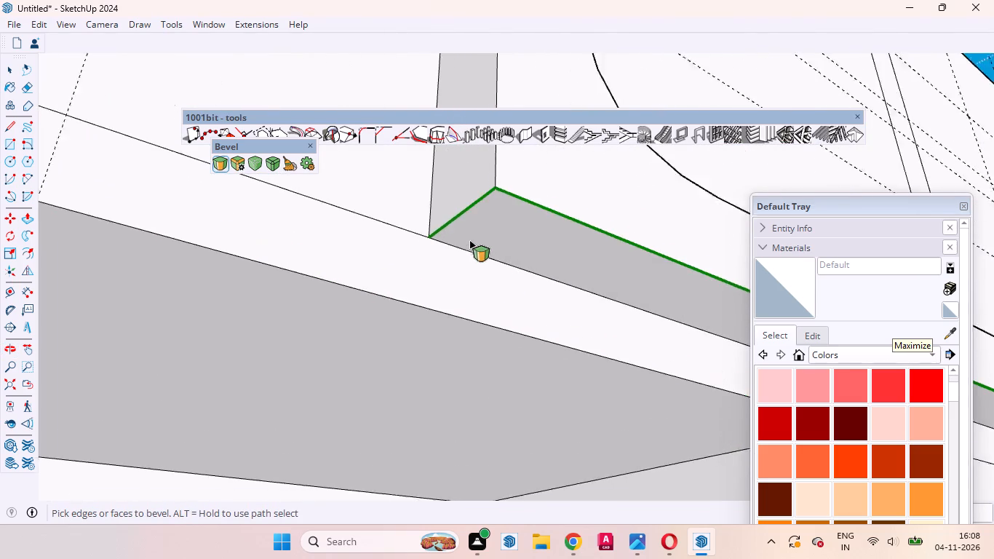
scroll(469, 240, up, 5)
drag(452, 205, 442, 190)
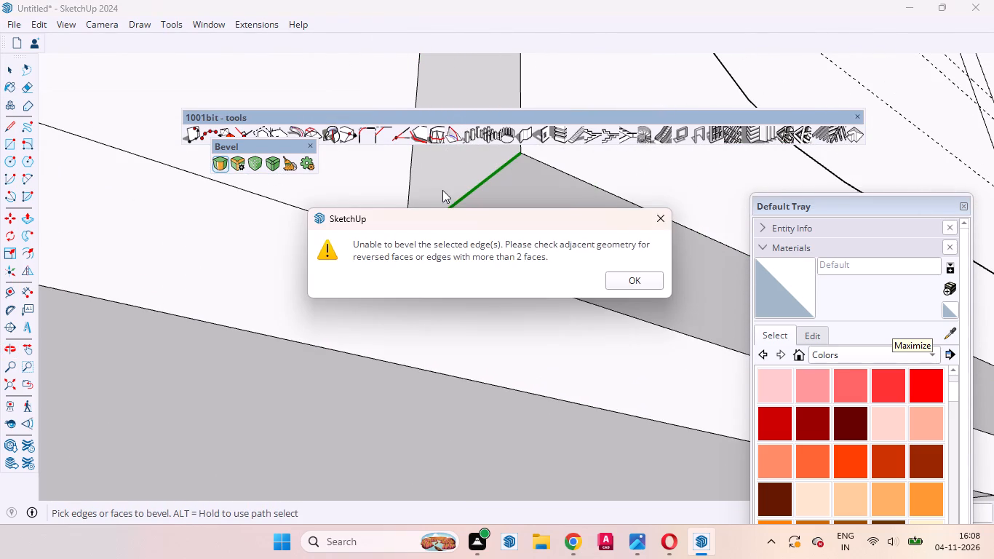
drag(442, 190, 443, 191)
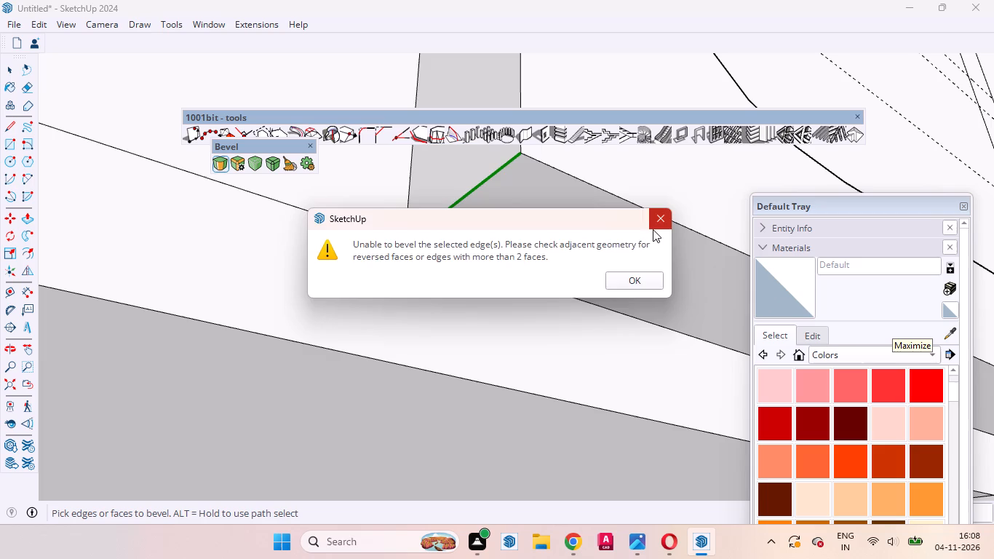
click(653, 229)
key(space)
Hide the façade seam edge running from the building's left edge to the frame's outer lower-left corner.
scroll(360, 222, up, 3)
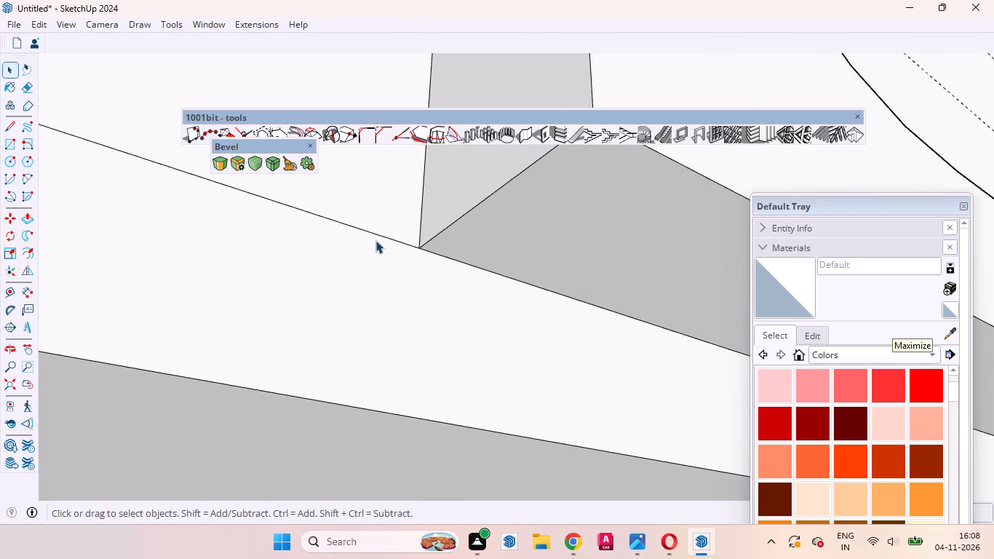
scroll(375, 240, up, 1)
middle_drag(380, 230, 474, 316)
click(395, 226)
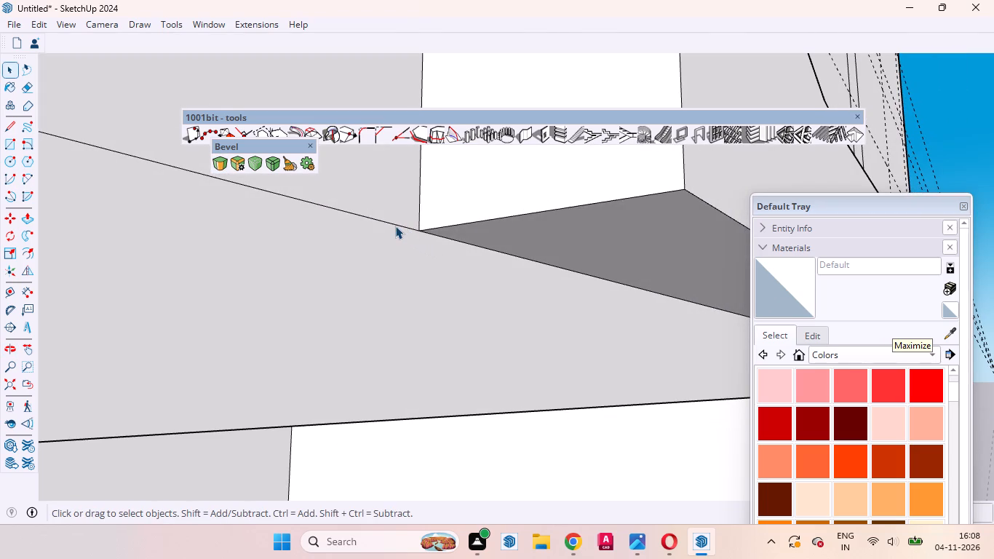
right_click(394, 226)
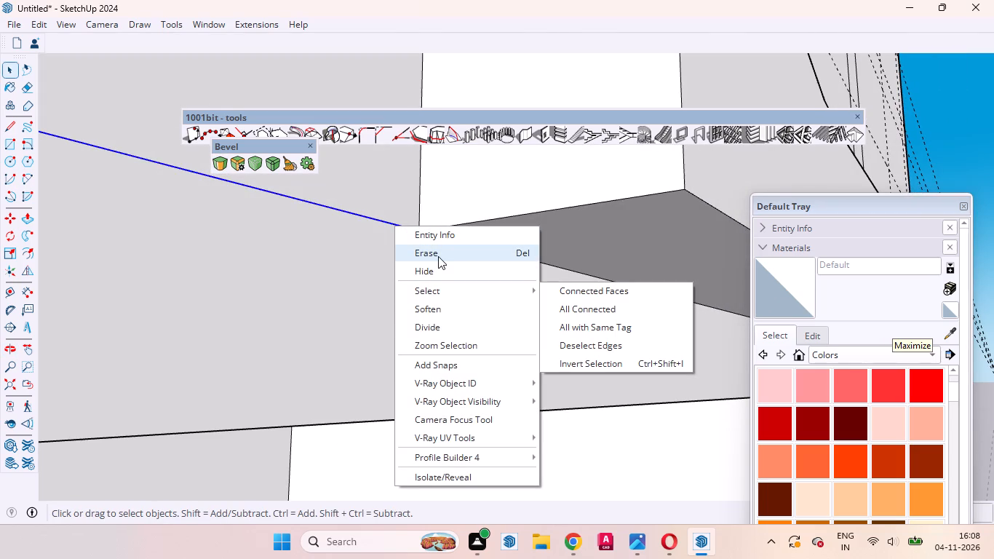
click(438, 270)
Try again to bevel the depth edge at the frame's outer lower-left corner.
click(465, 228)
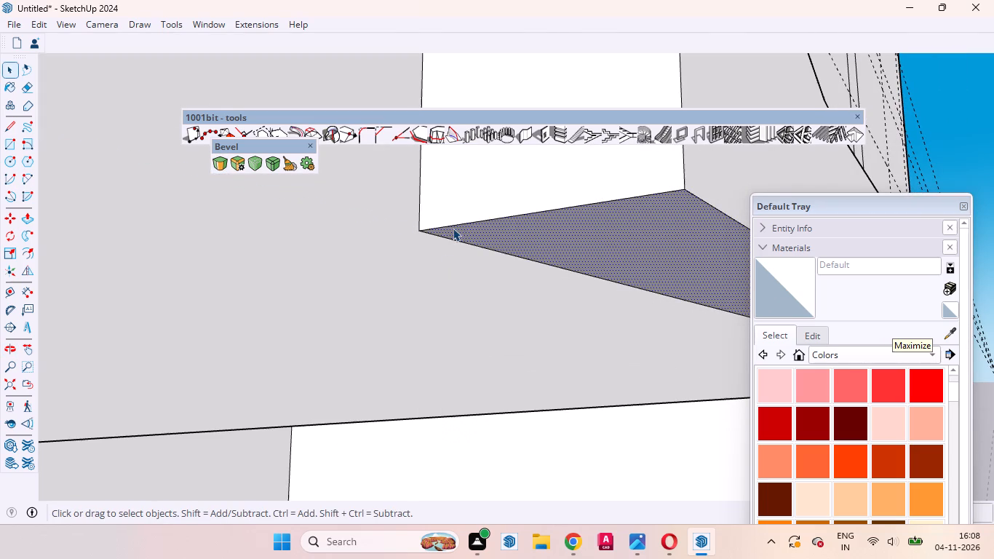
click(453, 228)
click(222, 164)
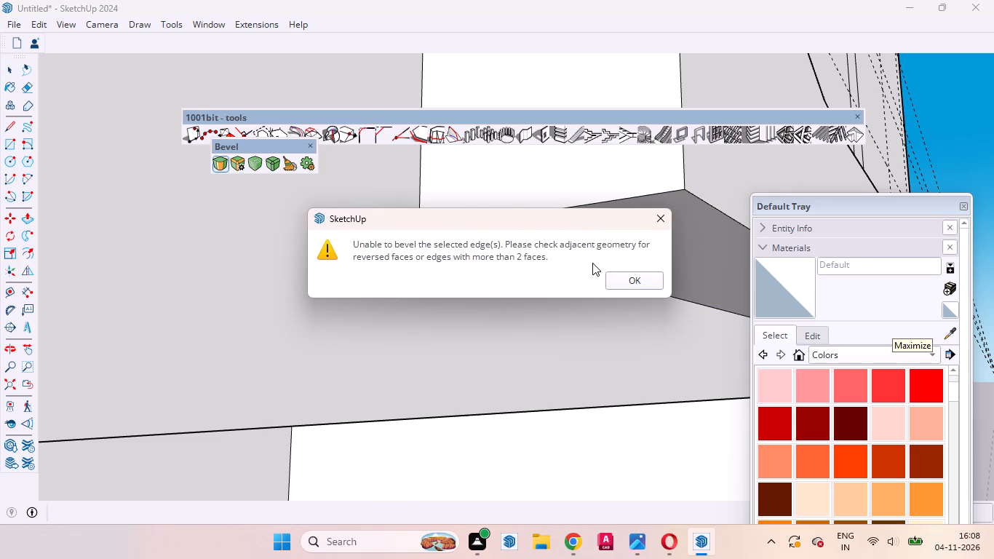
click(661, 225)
Bevel the depth edge at the frame's outer upper-left corner into a rounded curve roughly concentric with the inner one.
scroll(492, 324, down, 5)
middle_drag(592, 201, 361, 259)
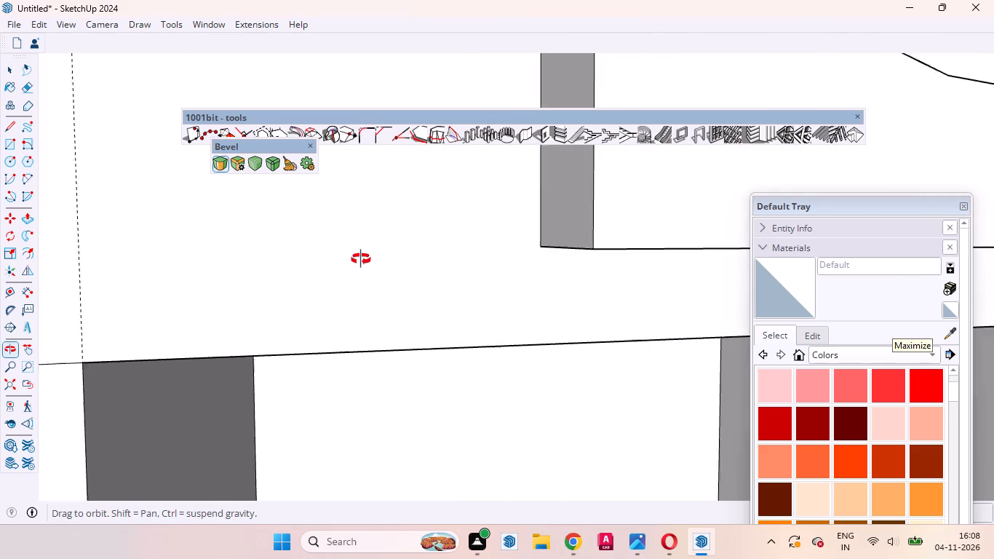
middle_drag(361, 259, 346, 258)
scroll(346, 258, up, 1)
scroll(570, 340, down, 20)
scroll(625, 191, up, 5)
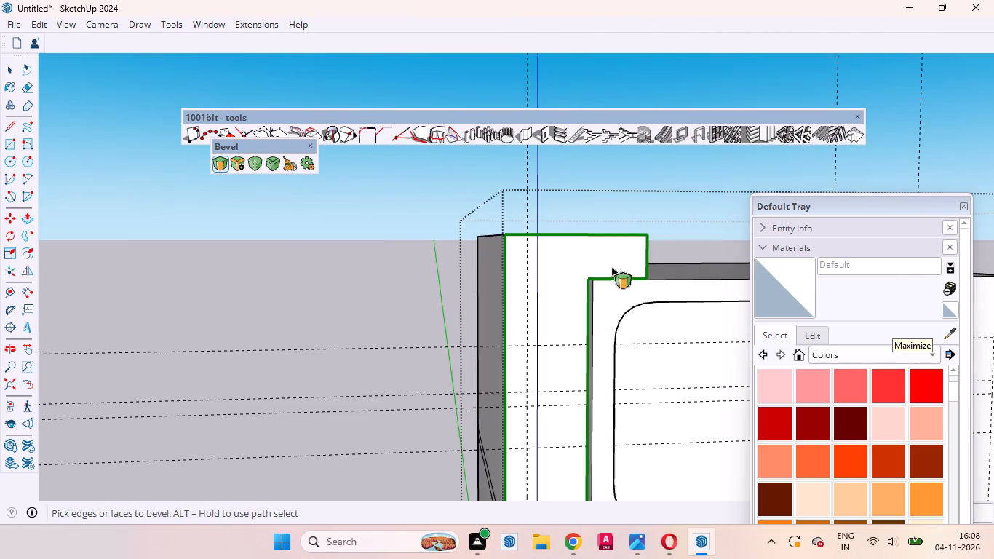
scroll(616, 279, up, 1)
middle_drag(627, 290, 753, 387)
scroll(732, 376, up, 8)
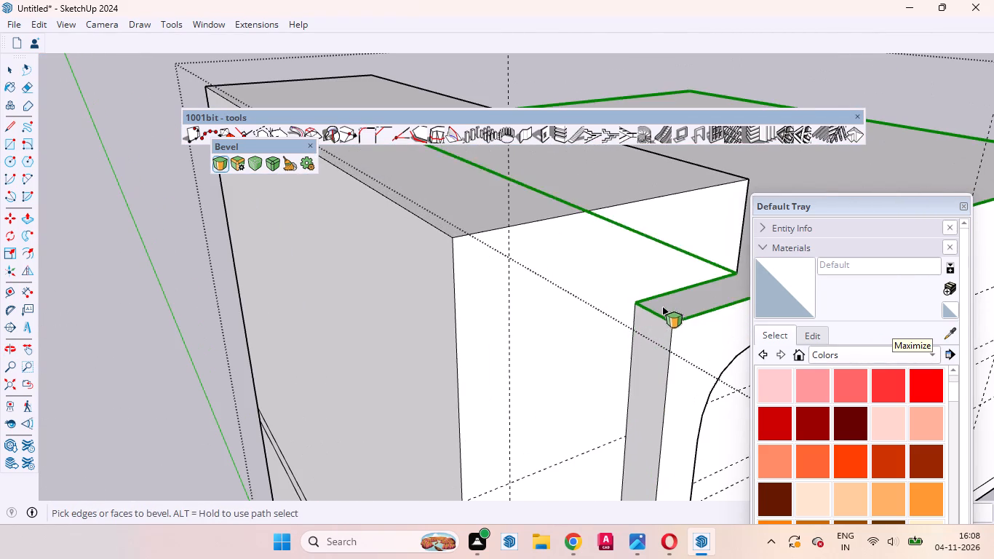
click(662, 318)
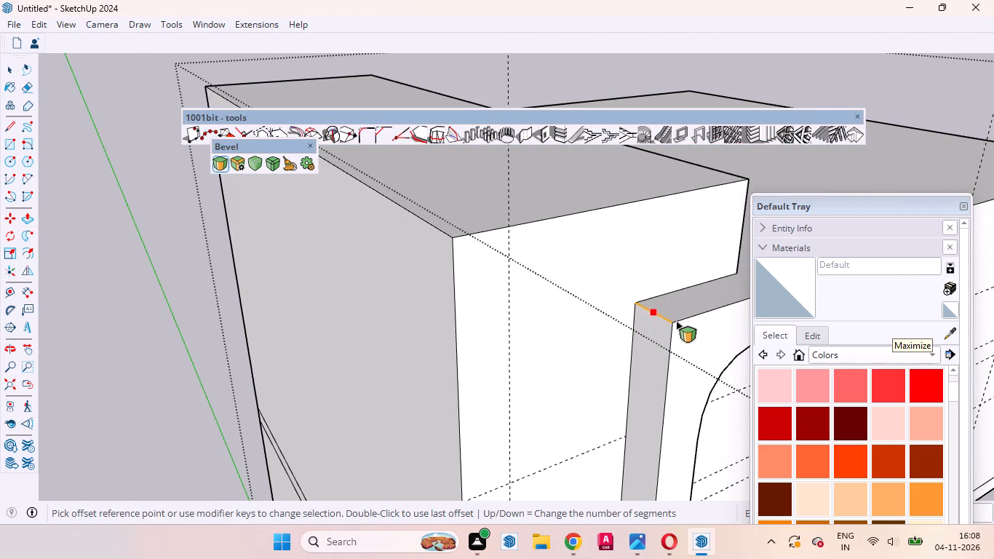
click(658, 315)
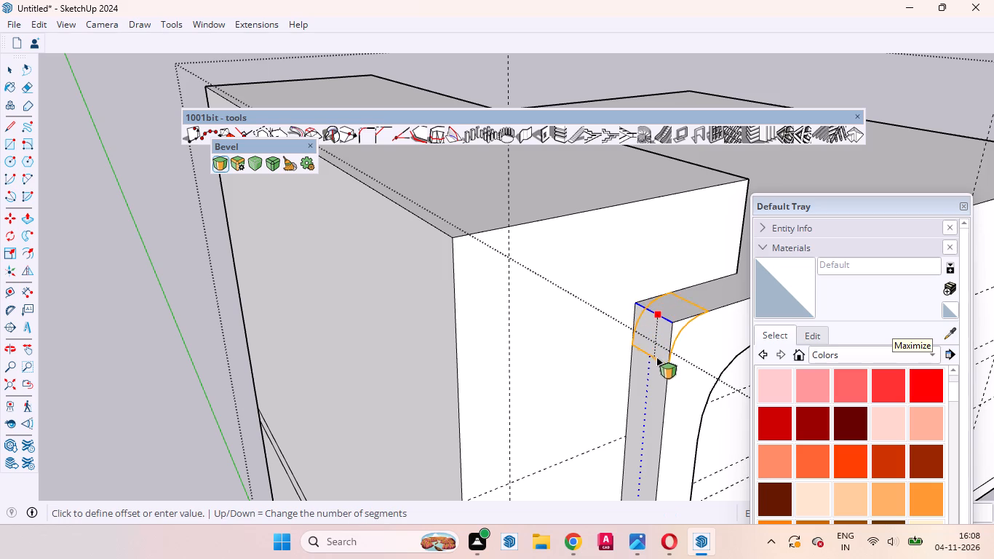
click(656, 386)
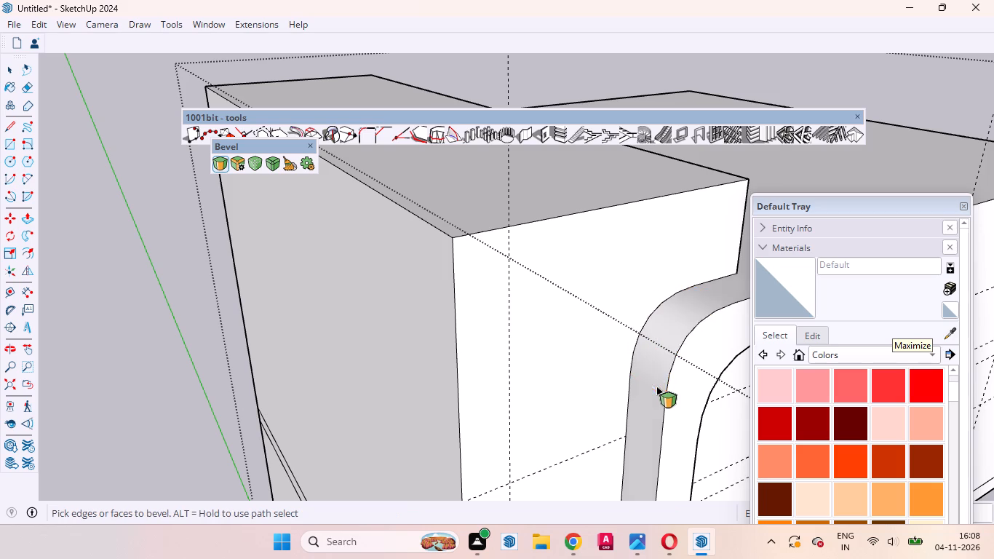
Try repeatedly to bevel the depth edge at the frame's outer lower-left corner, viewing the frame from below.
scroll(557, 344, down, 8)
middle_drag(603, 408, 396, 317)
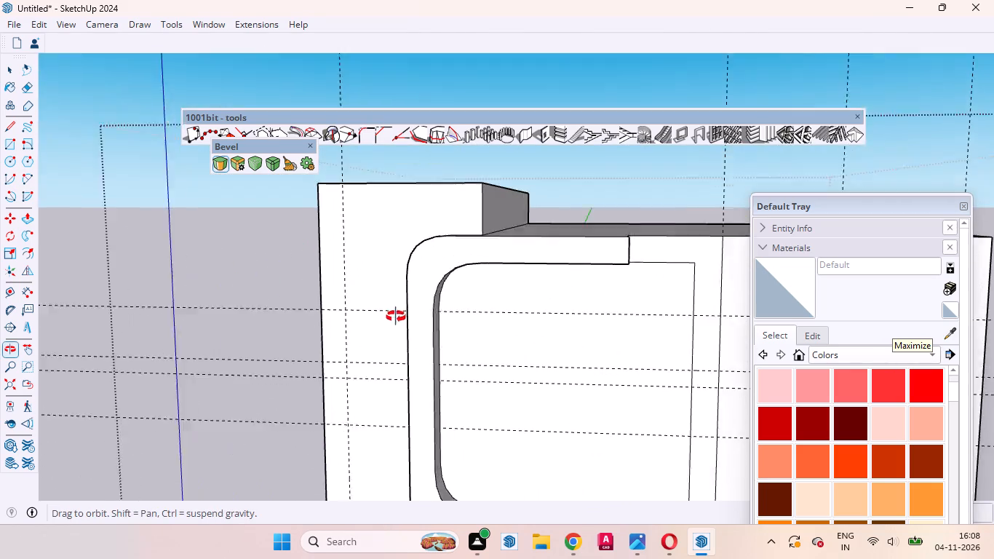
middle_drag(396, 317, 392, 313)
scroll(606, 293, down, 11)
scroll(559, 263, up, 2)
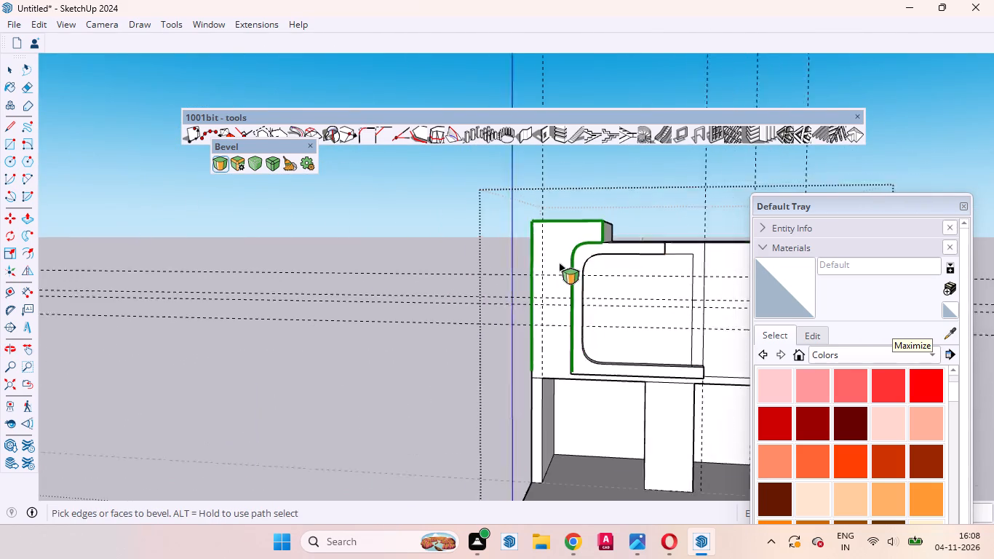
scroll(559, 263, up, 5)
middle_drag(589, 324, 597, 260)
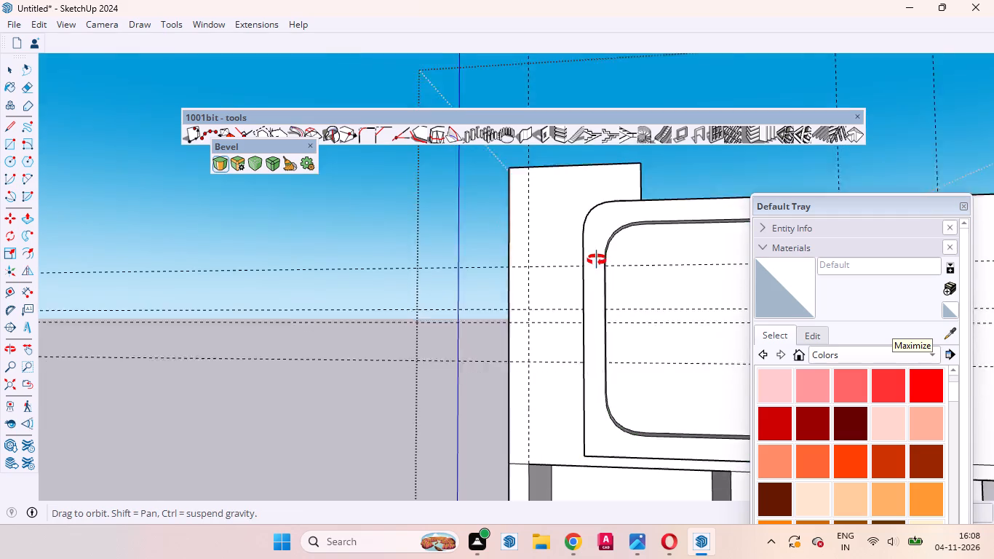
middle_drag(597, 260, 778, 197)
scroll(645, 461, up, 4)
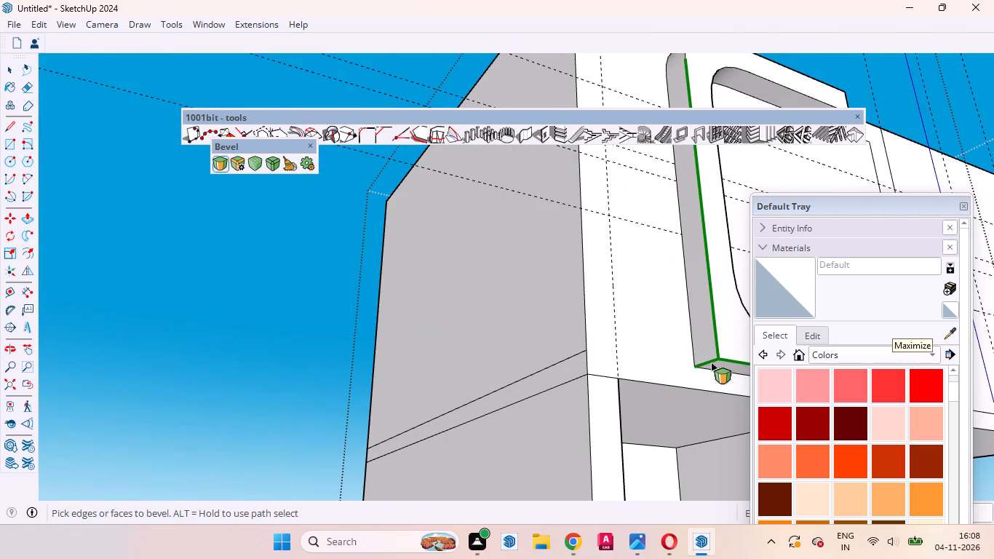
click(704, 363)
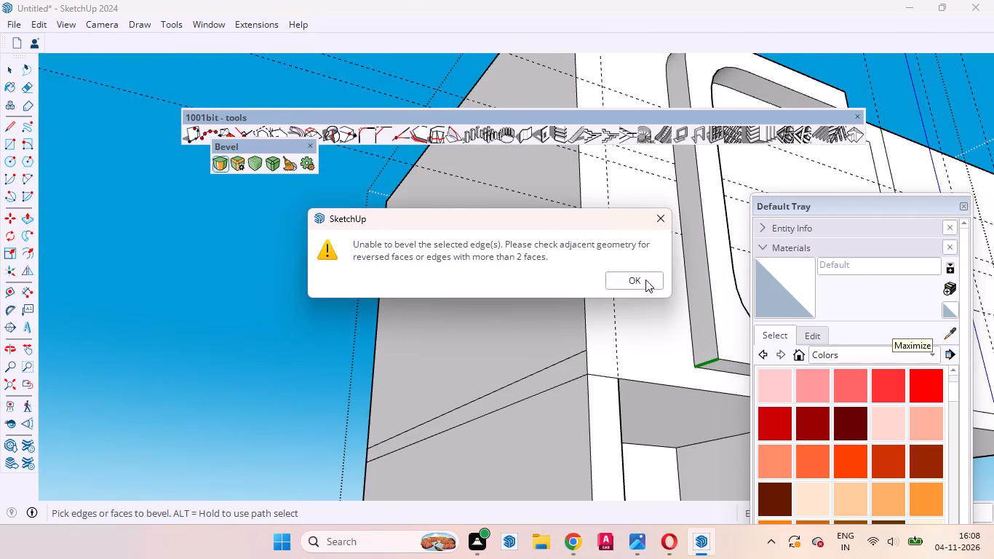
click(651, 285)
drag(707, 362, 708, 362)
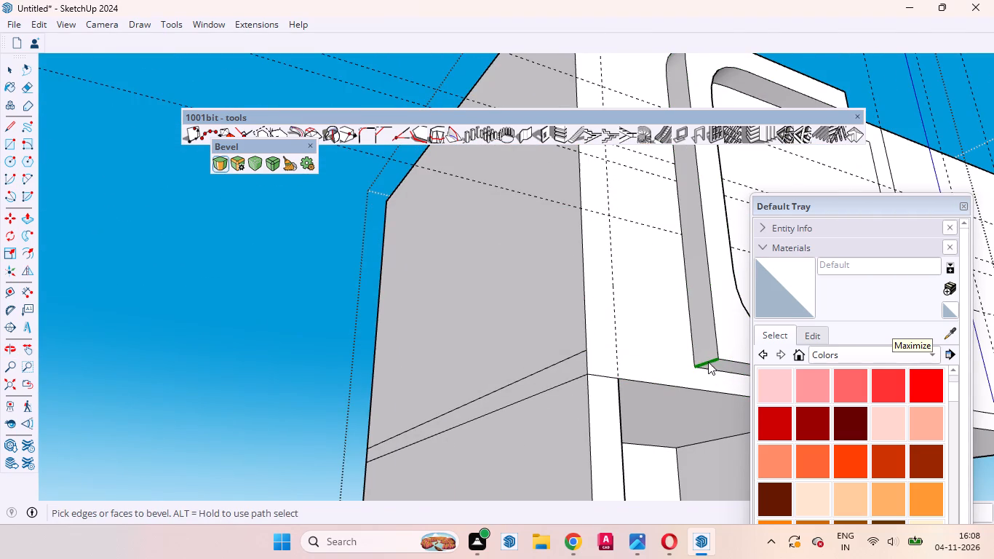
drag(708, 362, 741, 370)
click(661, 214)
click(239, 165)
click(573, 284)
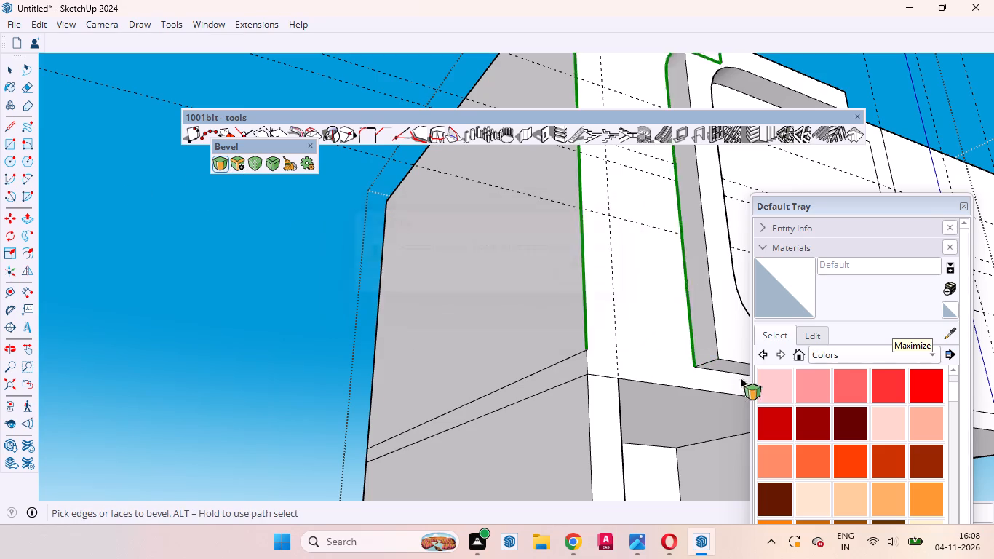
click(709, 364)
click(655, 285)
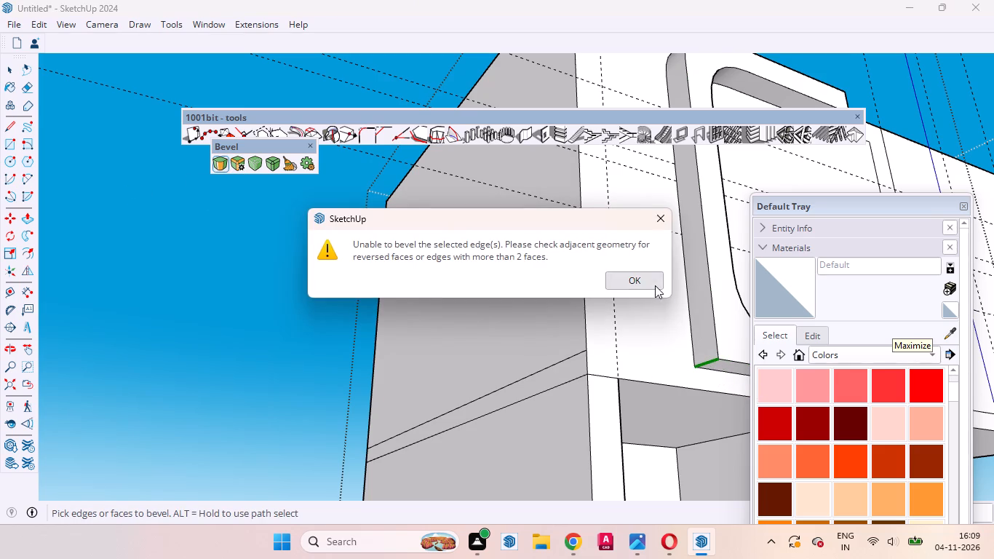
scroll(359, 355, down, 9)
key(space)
Examine the whole building and its front frame from several angles.
scroll(279, 341, down, 5)
middle_drag(398, 397, 384, 443)
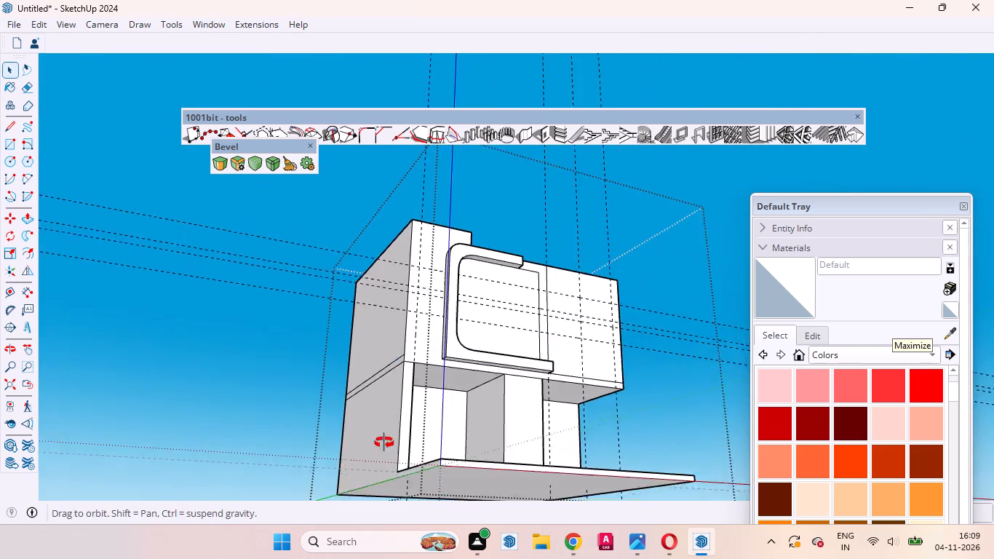
middle_drag(384, 443, 234, 533)
scroll(231, 528, up, 1)
scroll(474, 304, down, 4)
middle_drag(515, 341, 408, 284)
scroll(408, 284, up, 2)
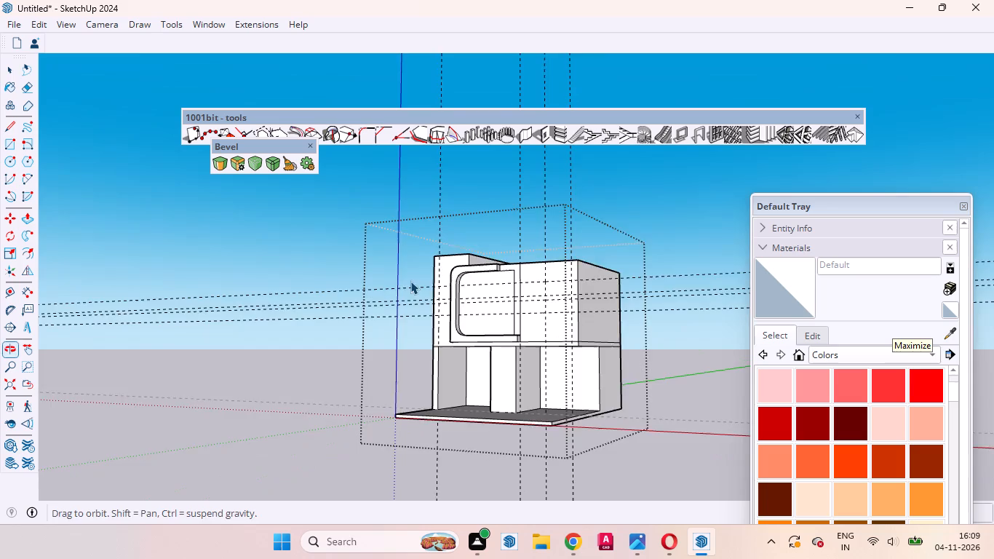
scroll(410, 281, up, 10)
middle_drag(559, 373, 643, 375)
scroll(643, 375, up, 1)
scroll(473, 266, down, 10)
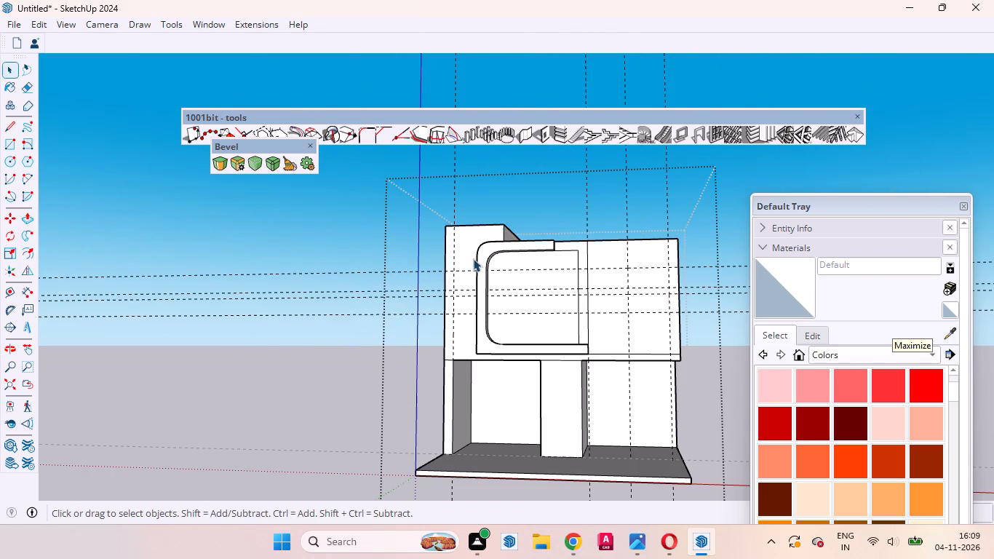
scroll(350, 313, down, 5)
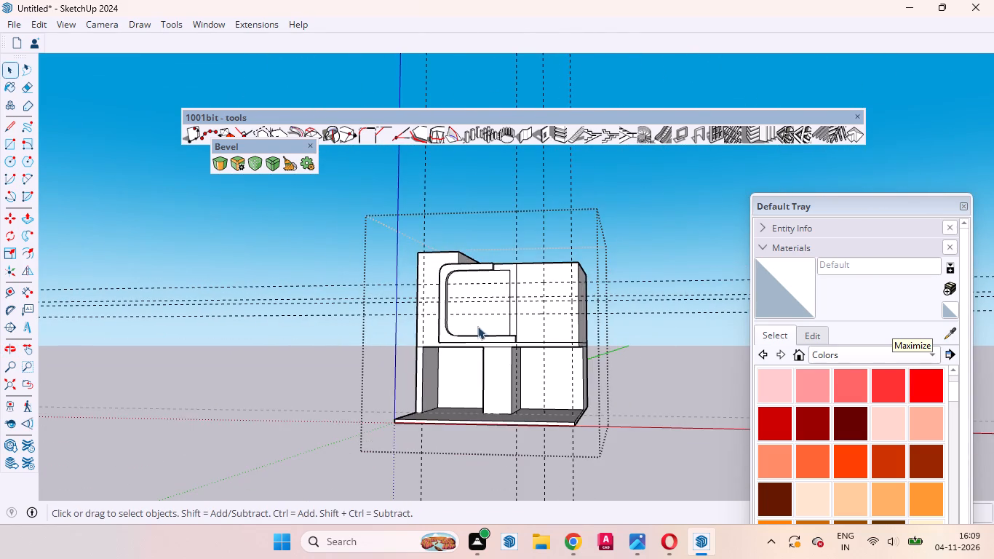
Erase the leftover vertical and upper horizontal outline edges on the façade beside the frame's open right end.
scroll(517, 290, up, 5)
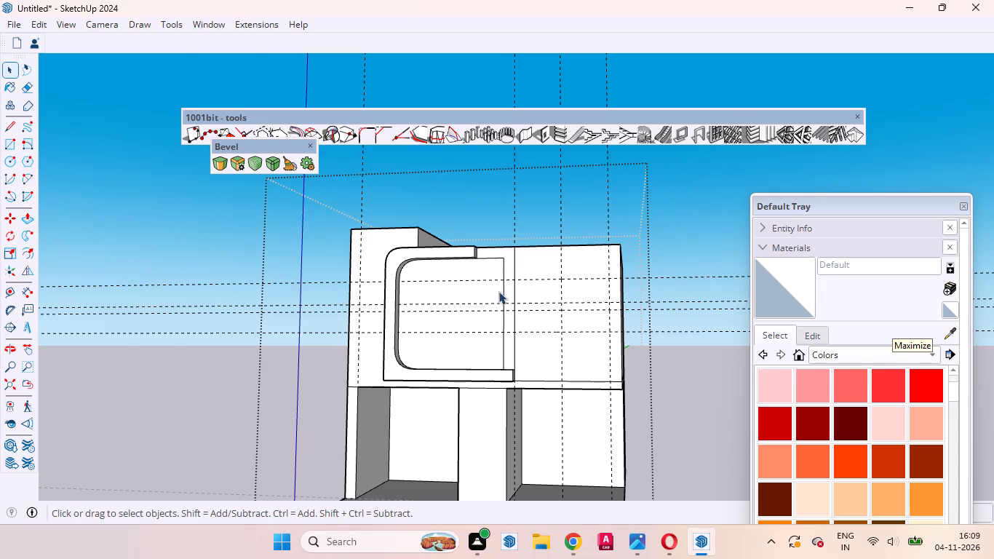
scroll(496, 304, up, 4)
click(506, 286)
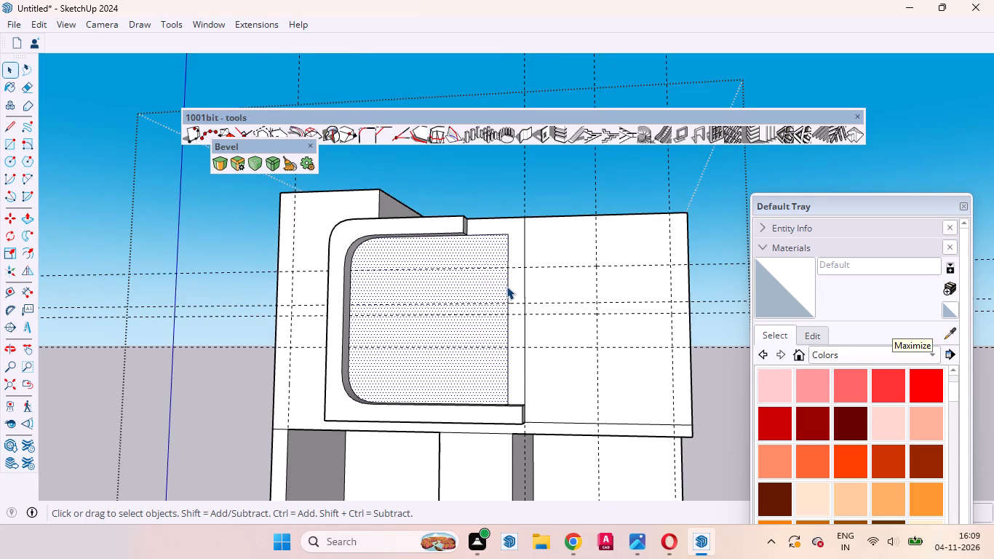
click(506, 286)
right_click(506, 286)
click(543, 300)
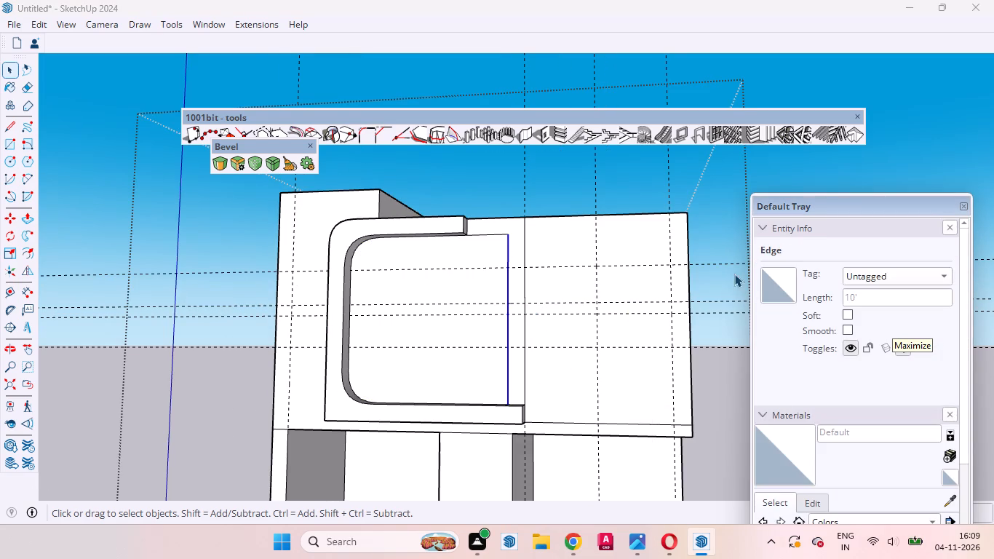
click(761, 221)
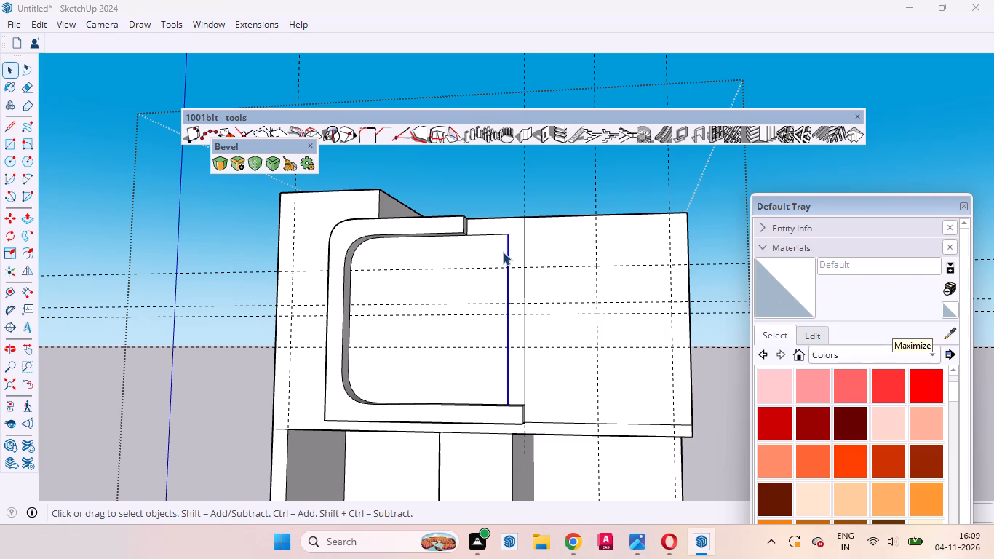
right_click(507, 253)
click(541, 277)
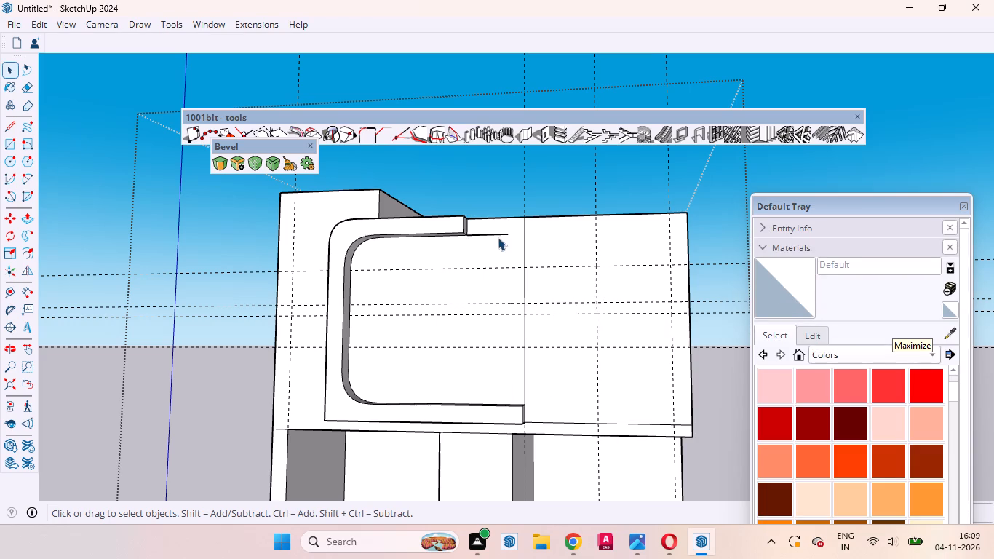
click(498, 234)
right_click(498, 234)
click(530, 263)
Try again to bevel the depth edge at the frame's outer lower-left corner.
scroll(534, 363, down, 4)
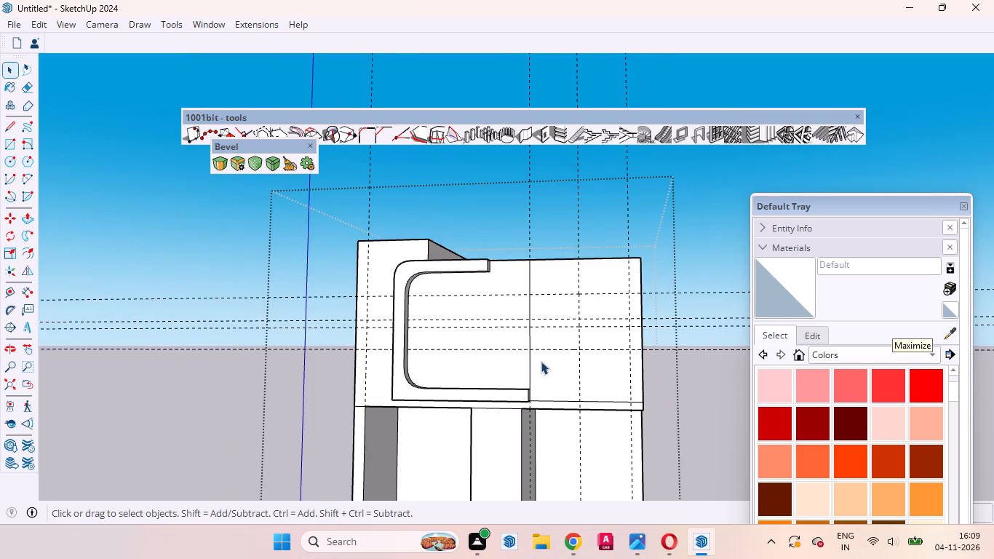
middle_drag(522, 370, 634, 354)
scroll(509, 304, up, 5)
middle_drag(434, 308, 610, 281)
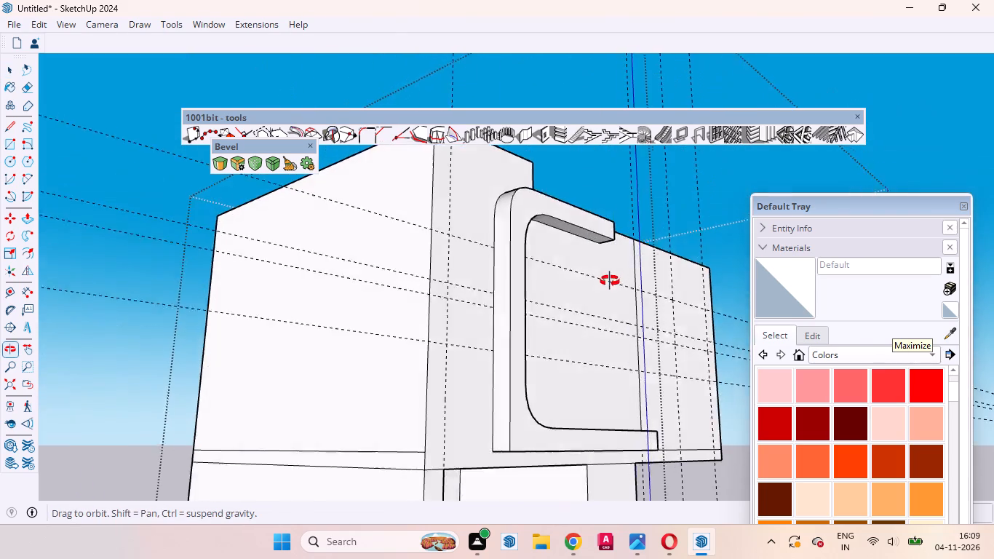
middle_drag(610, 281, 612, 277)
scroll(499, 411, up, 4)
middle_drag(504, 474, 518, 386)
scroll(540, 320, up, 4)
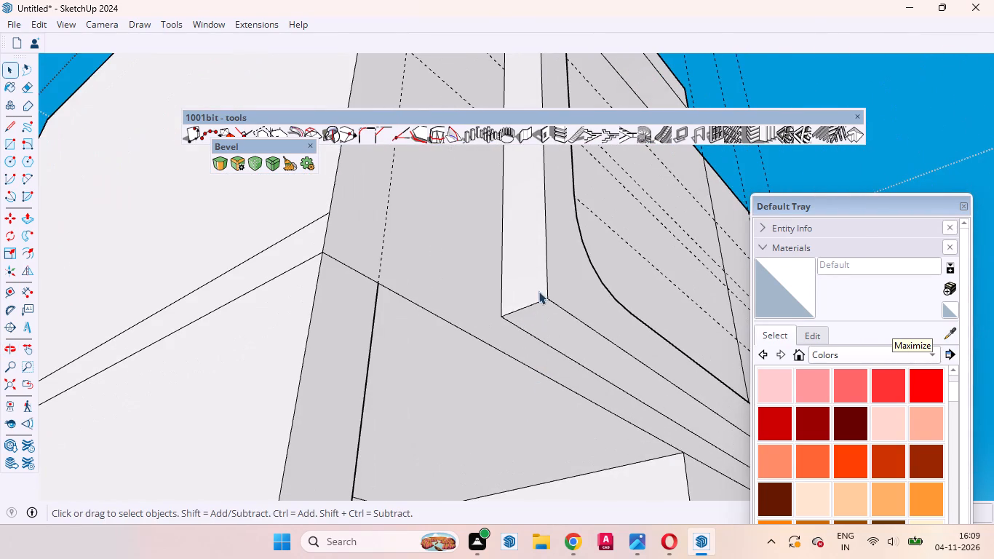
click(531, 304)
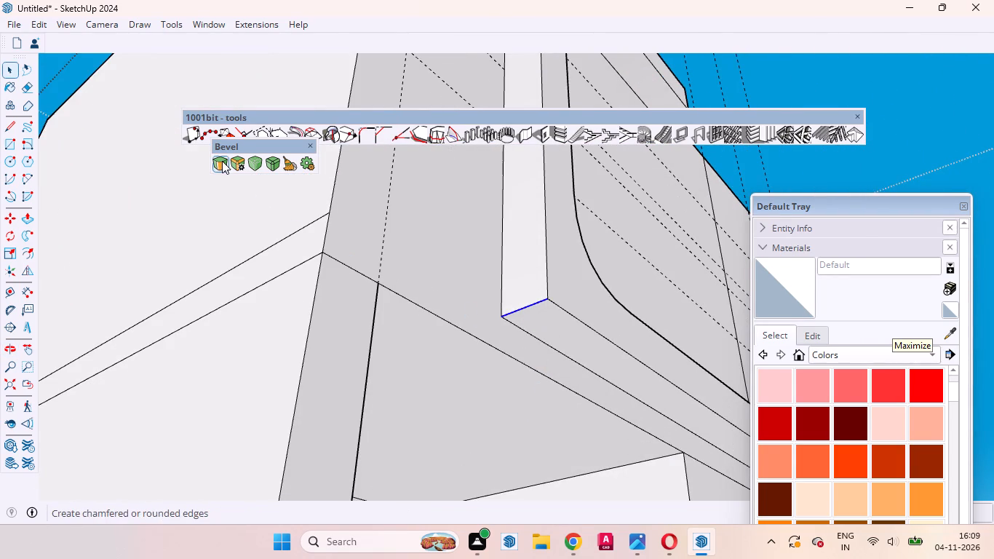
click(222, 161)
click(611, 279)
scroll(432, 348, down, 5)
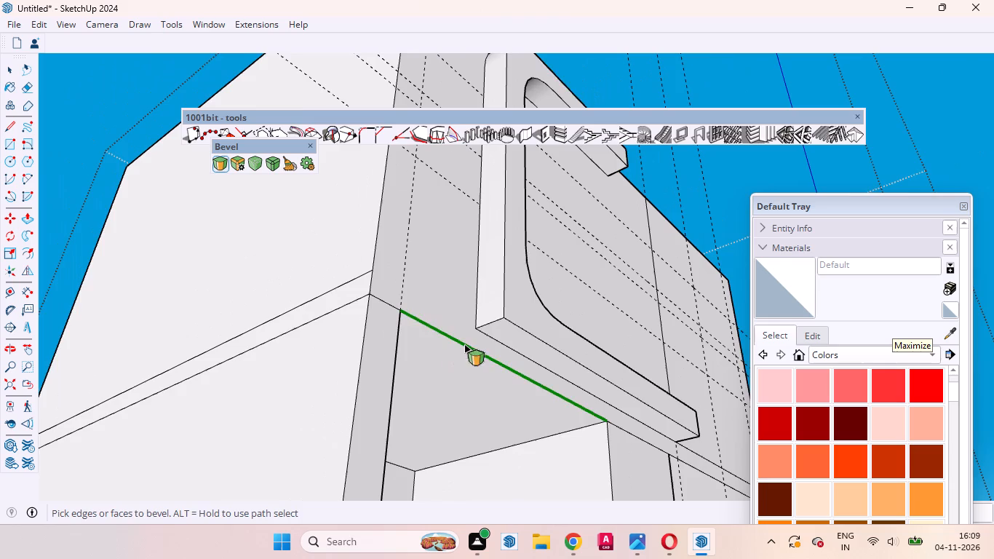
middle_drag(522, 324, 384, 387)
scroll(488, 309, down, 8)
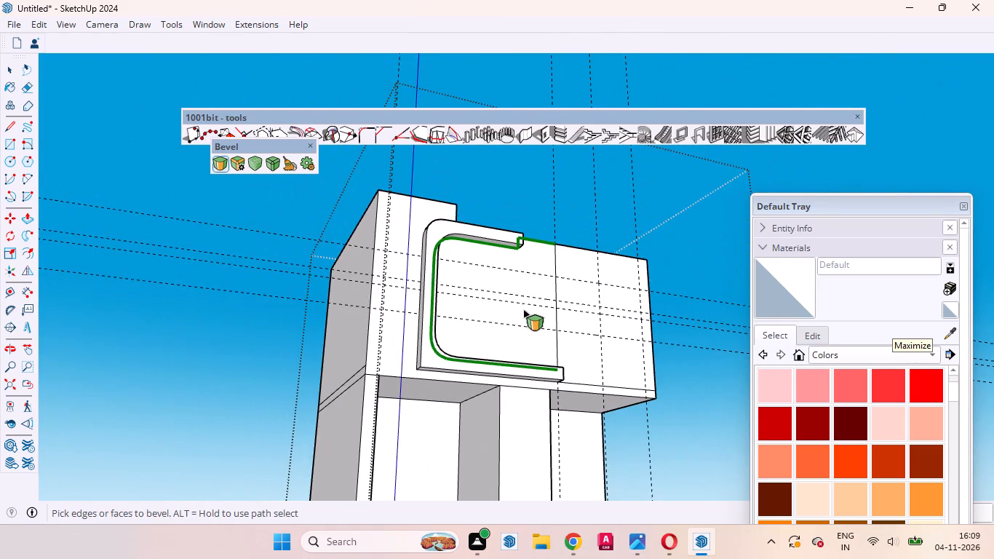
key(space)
Examine the front frame and the whole building from the front and from oblique angles.
scroll(513, 322, down, 3)
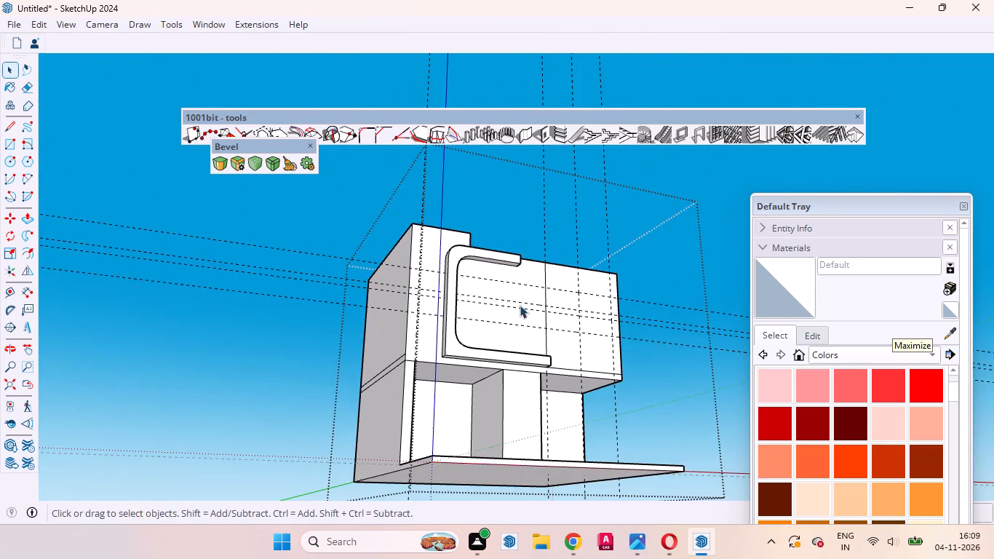
middle_drag(522, 296, 409, 396)
scroll(482, 290, up, 4)
middle_drag(491, 300, 478, 302)
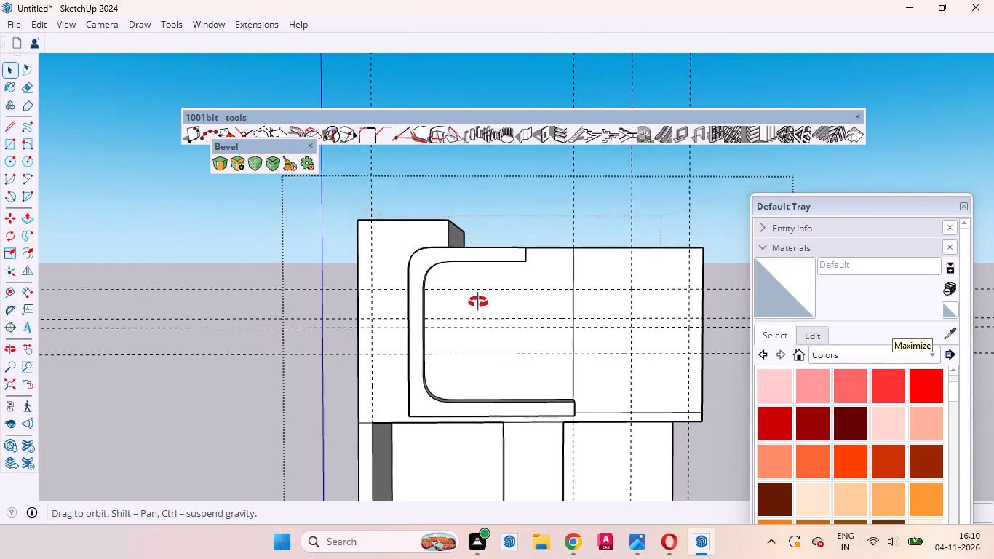
middle_drag(478, 302, 370, 306)
scroll(440, 360, up, 2)
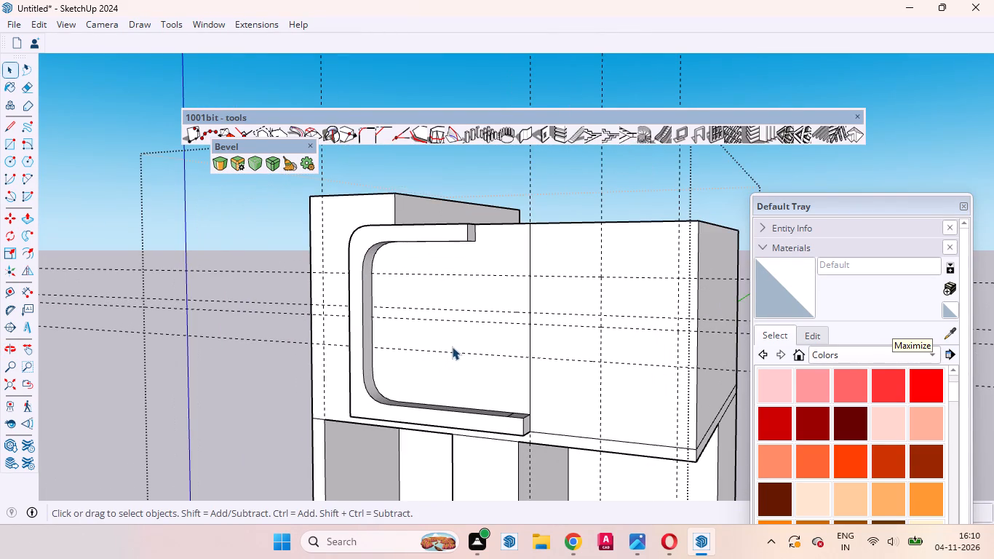
scroll(453, 345, down, 6)
middle_drag(443, 314, 472, 315)
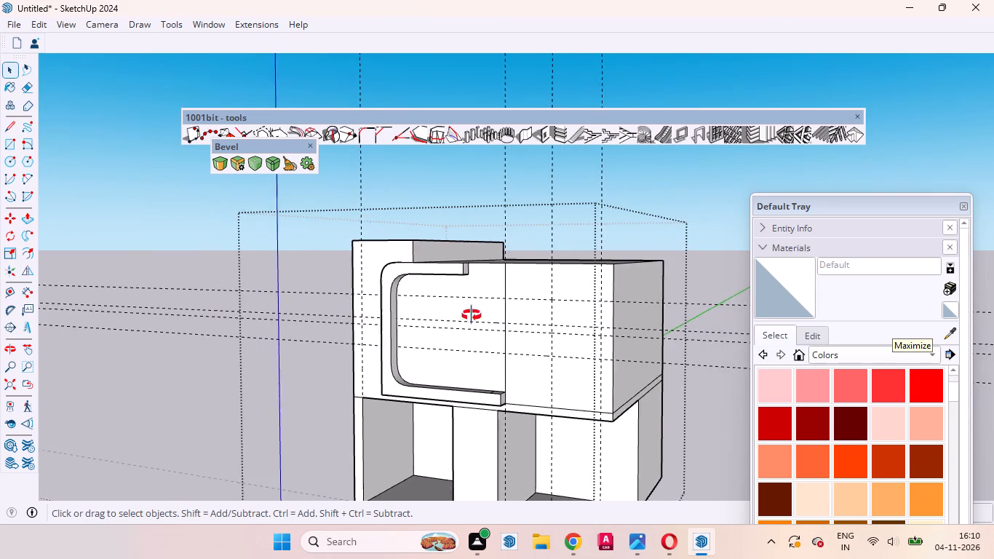
middle_drag(472, 315, 553, 297)
scroll(544, 309, down, 5)
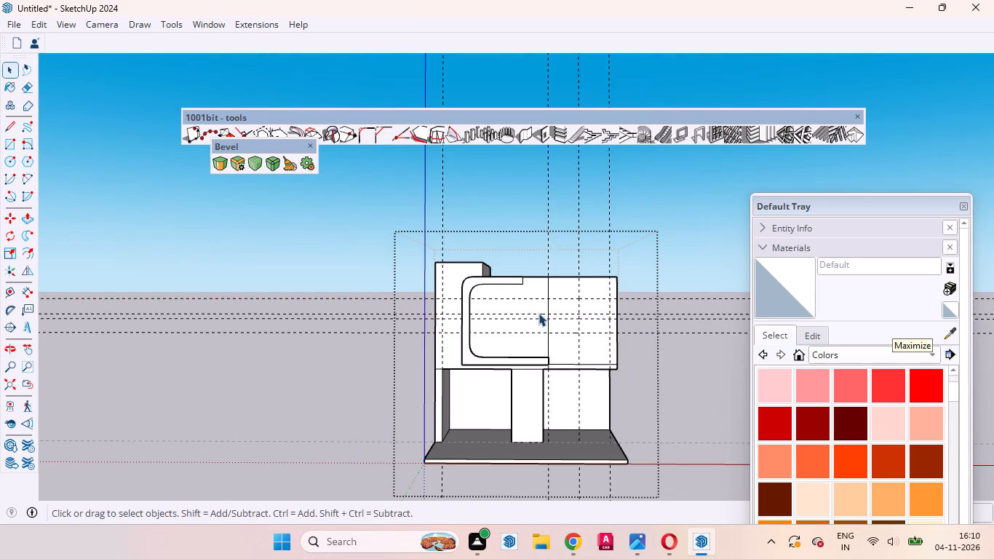
scroll(578, 318, down, 2)
scroll(559, 328, up, 2)
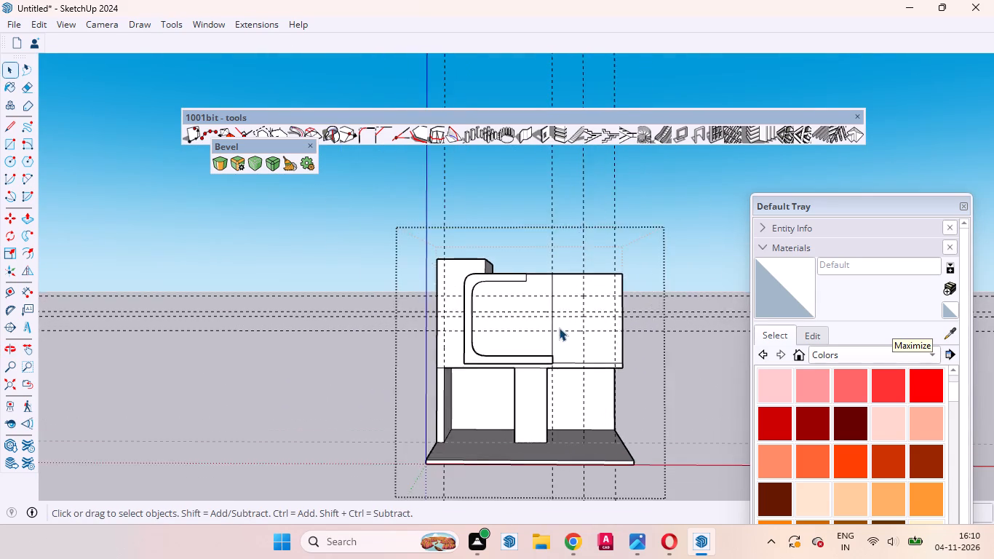
scroll(559, 328, up, 2)
Draw a rectangle on the upper façade's right bay, from the frame's lower end to near the bay's upper-right corner.
click(587, 320)
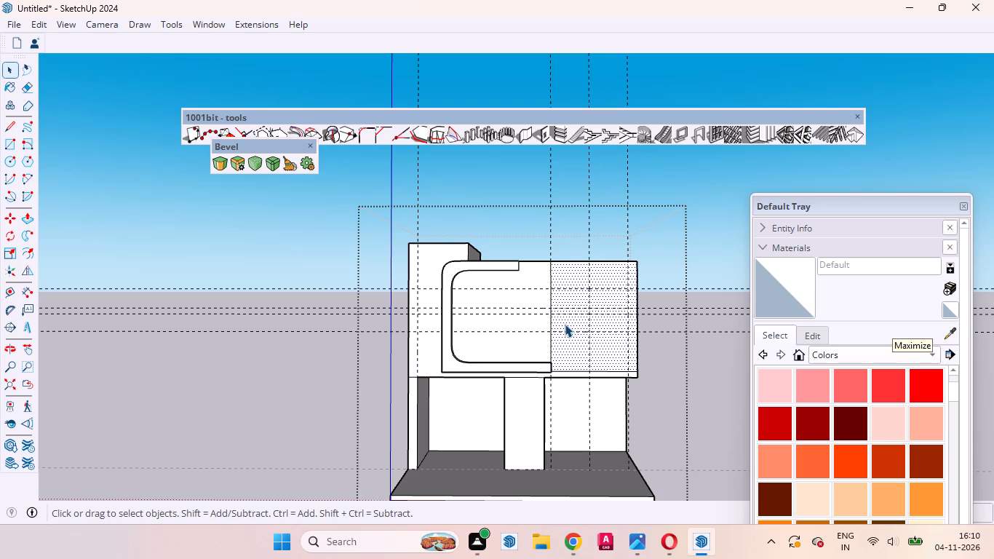
scroll(552, 326, up, 4)
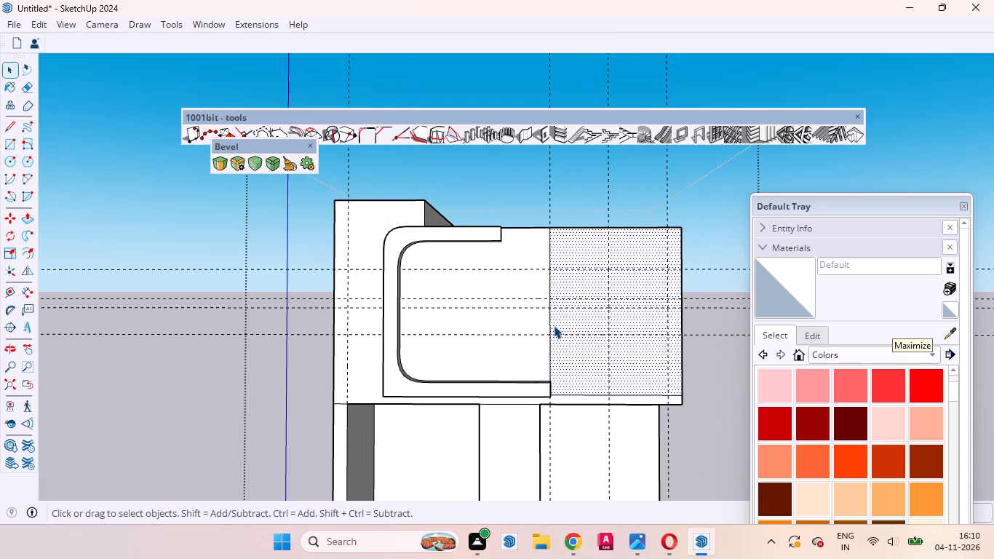
scroll(567, 303, up, 4)
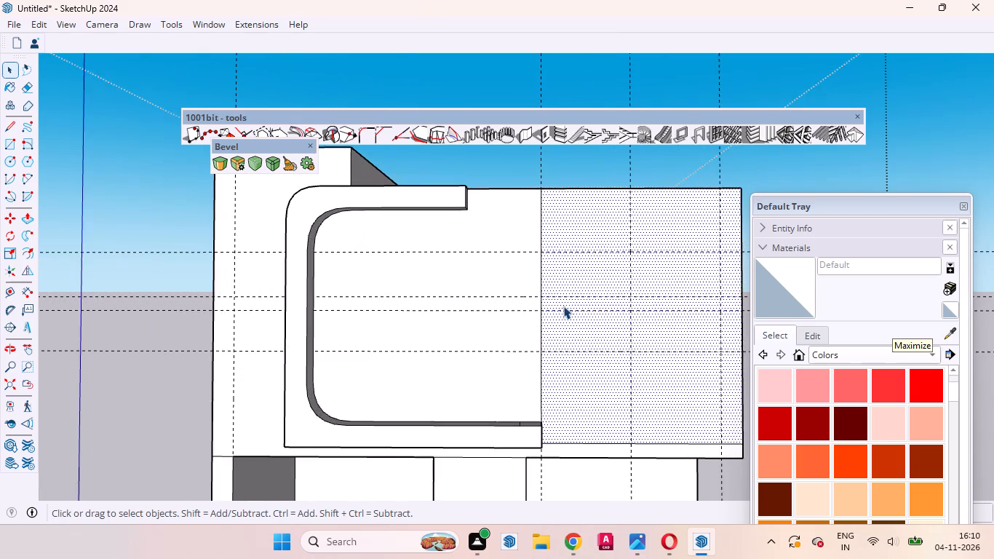
scroll(531, 314, down, 5)
middle_drag(562, 301, 531, 300)
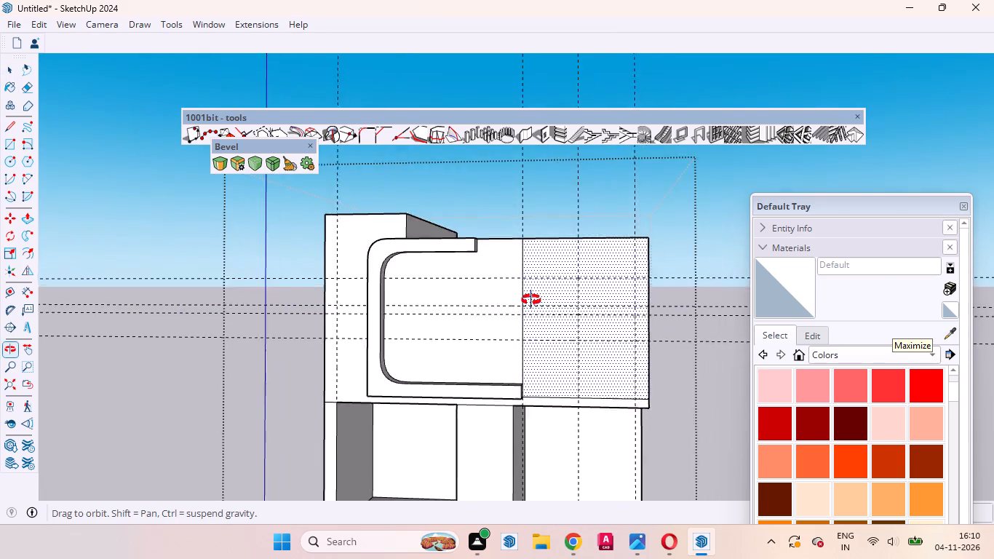
middle_drag(531, 300, 491, 347)
scroll(558, 282, up, 4)
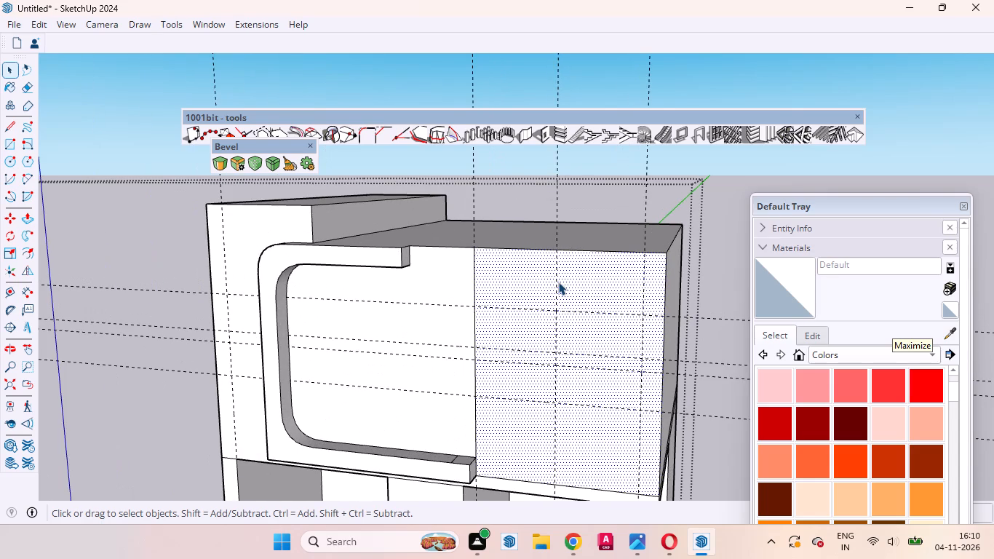
scroll(530, 289, down, 2)
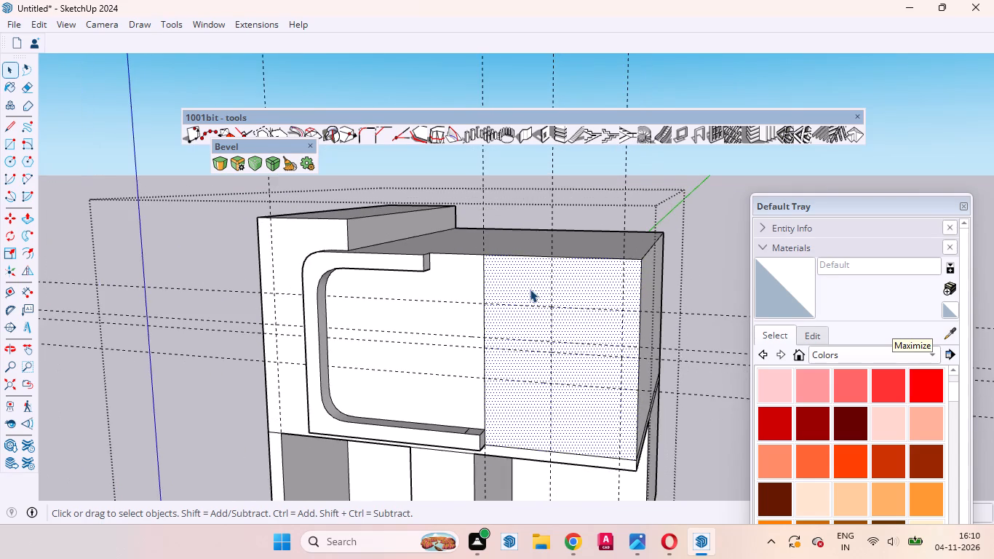
scroll(530, 289, down, 2)
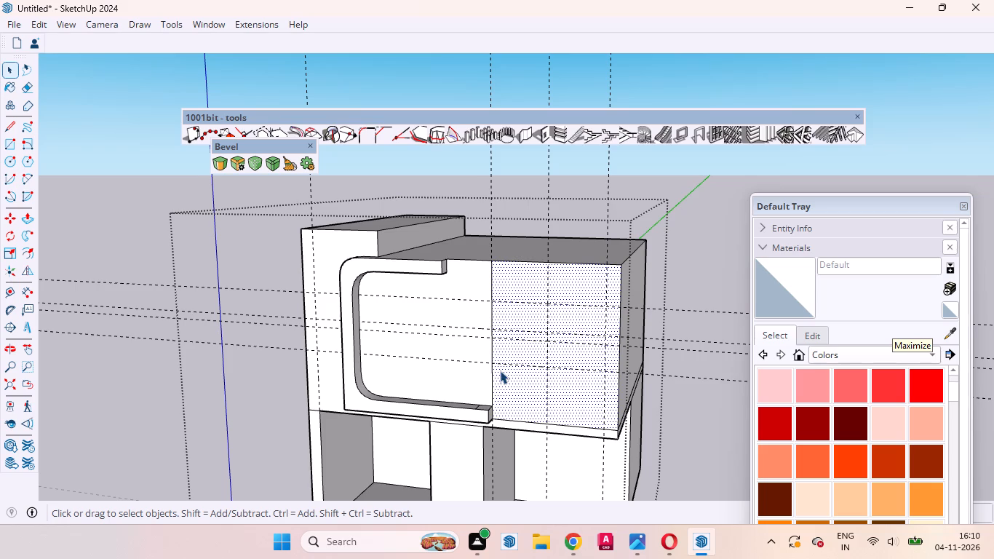
key(r)
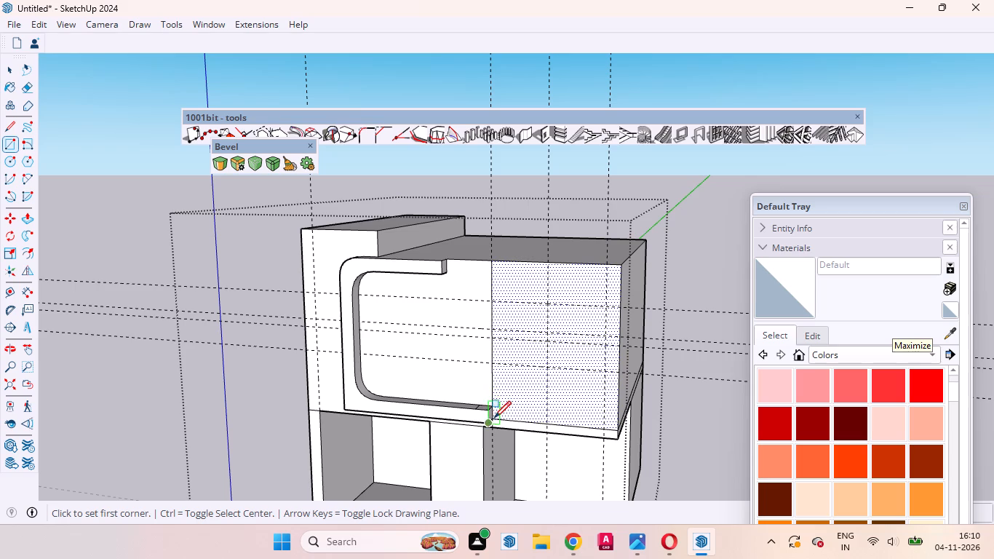
scroll(498, 418, up, 6)
scroll(498, 419, down, 1)
scroll(498, 419, up, 1)
scroll(498, 419, down, 1)
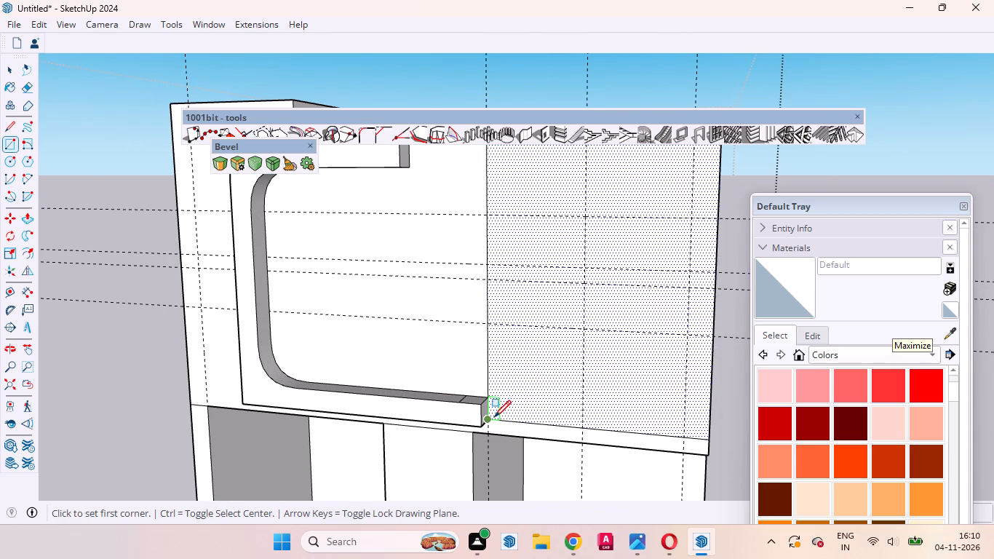
click(492, 416)
scroll(514, 357, down, 4)
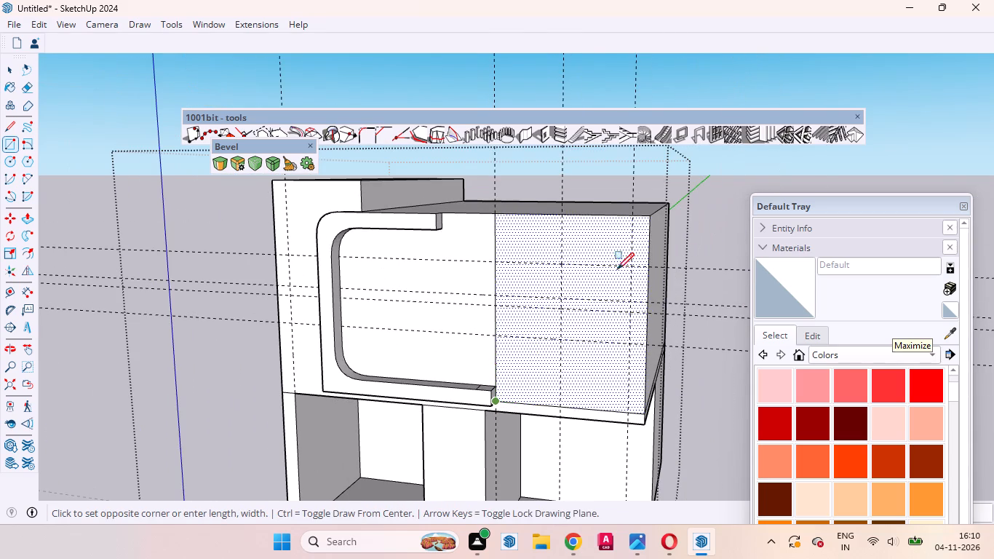
click(632, 233)
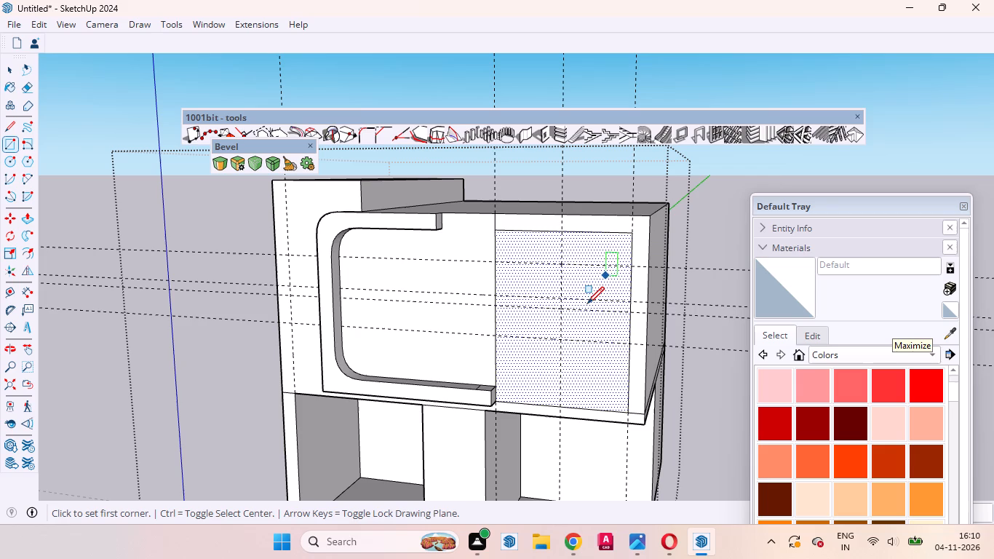
key(space)
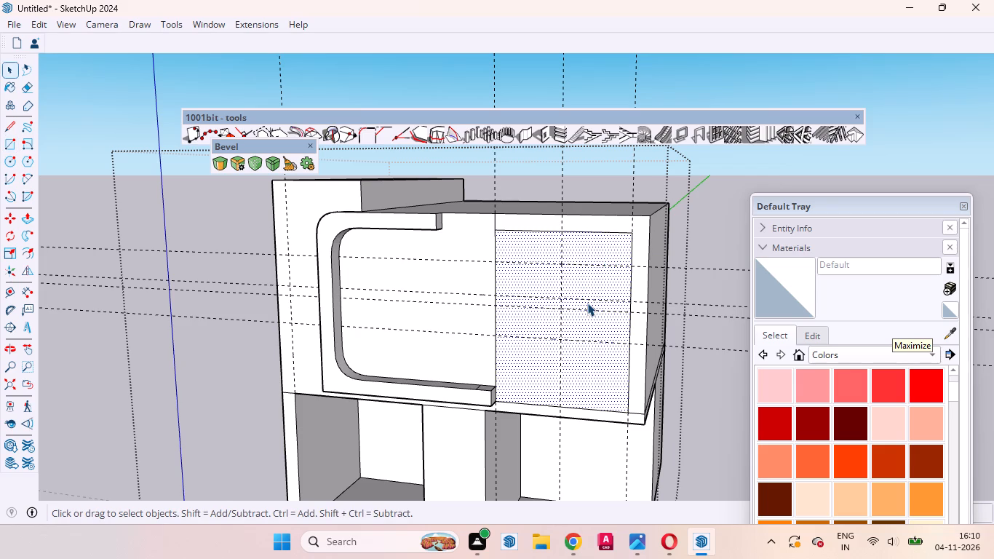
Push the rectangle deep into the building to hollow out an open recess in the upper floor's right bay.
key(p)
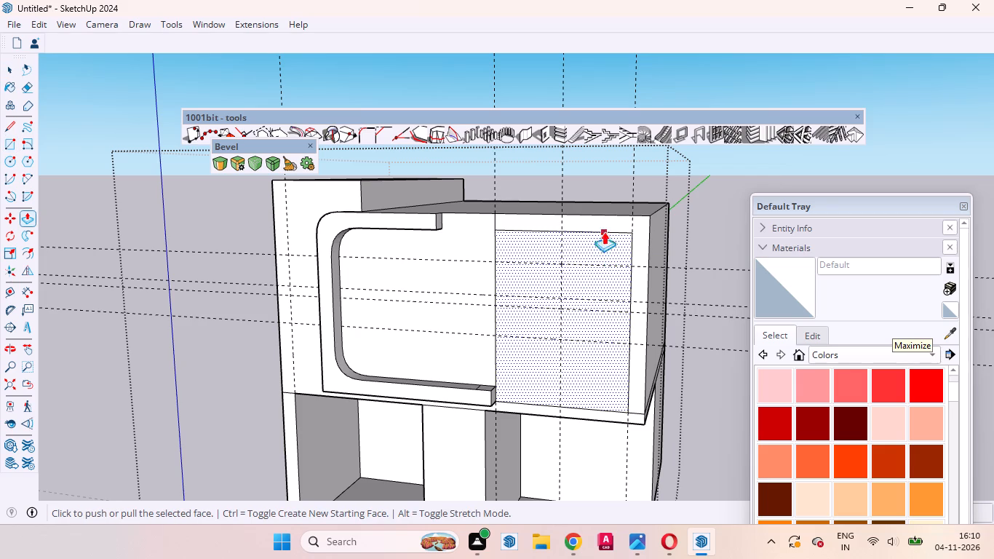
click(595, 373)
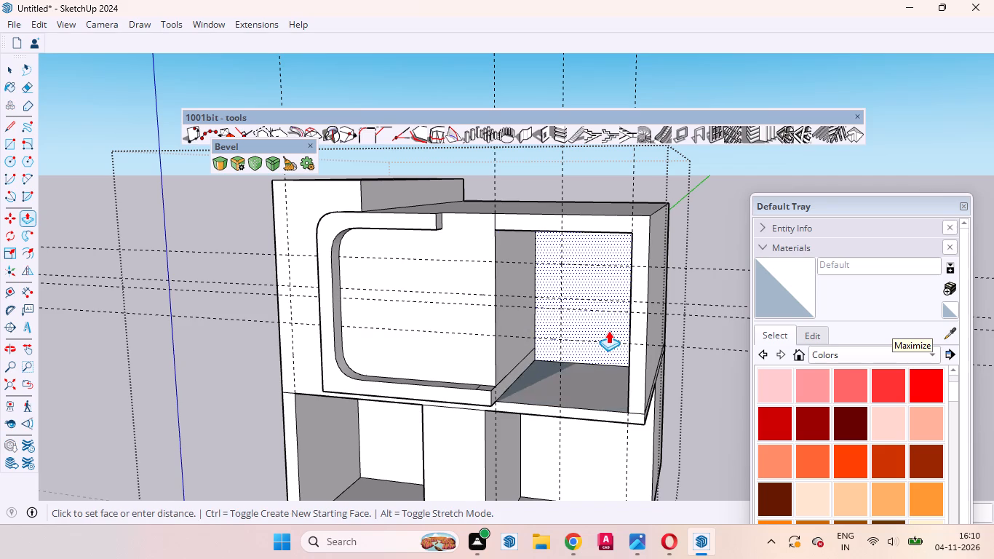
click(608, 330)
middle_drag(588, 389, 715, 299)
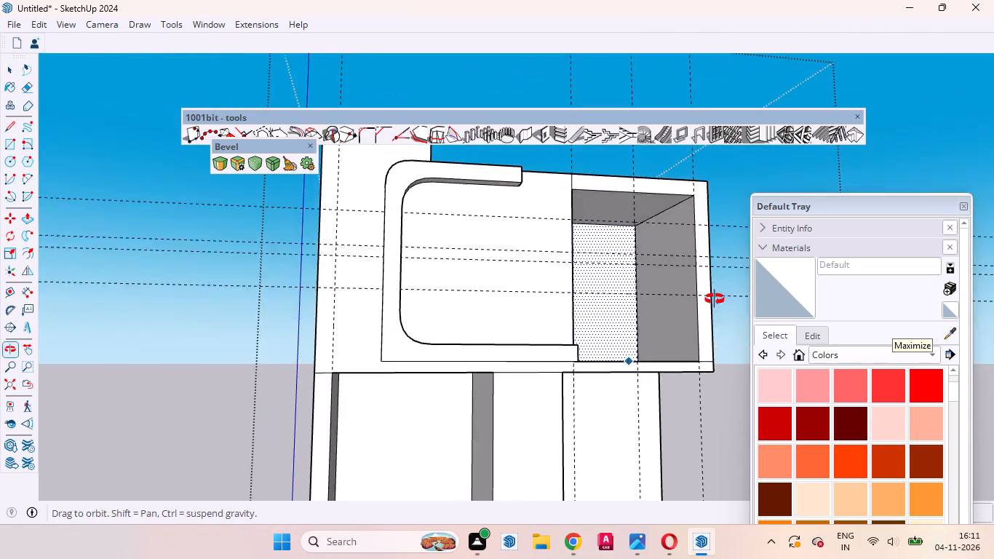
middle_drag(715, 299, 506, 414)
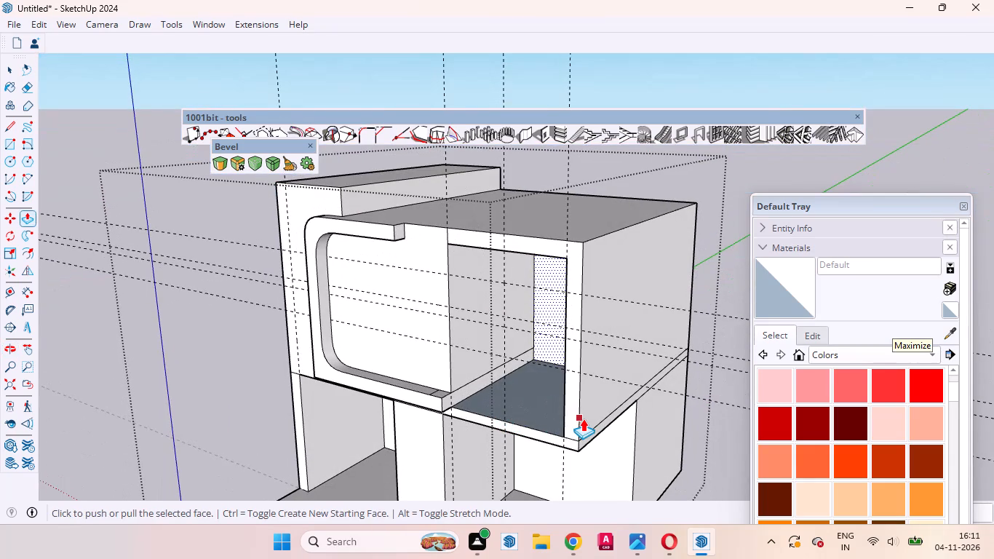
key(space)
Examine the upper-right recess and the whole building from below, the front and the side.
scroll(583, 425, down, 4)
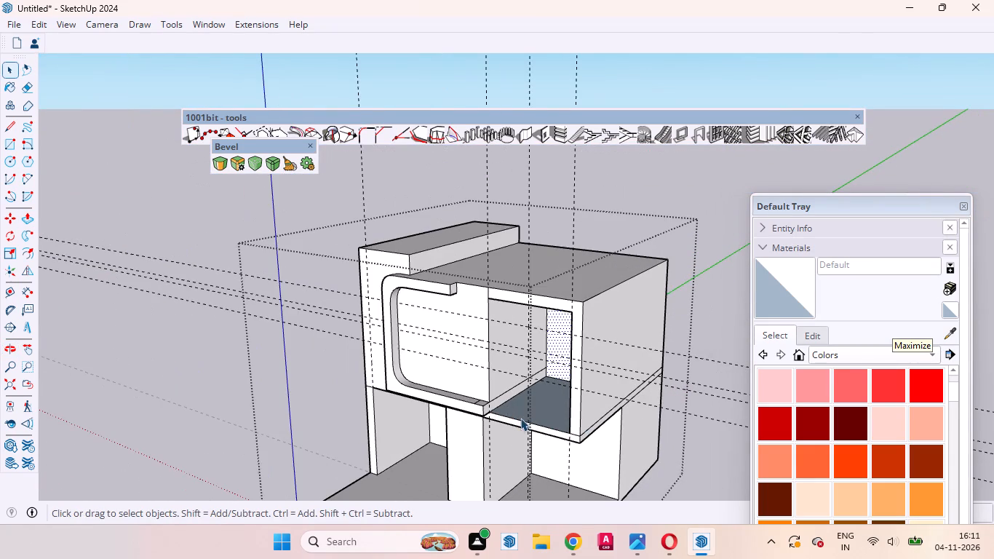
middle_drag(520, 418, 619, 328)
scroll(554, 333, up, 4)
middle_drag(559, 338, 568, 338)
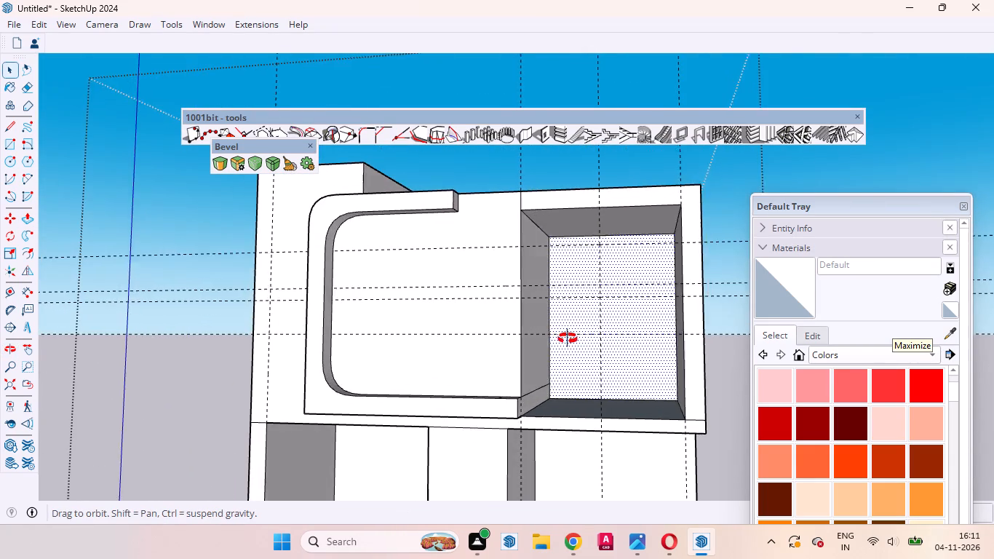
middle_drag(568, 338, 589, 293)
scroll(603, 309, down, 4)
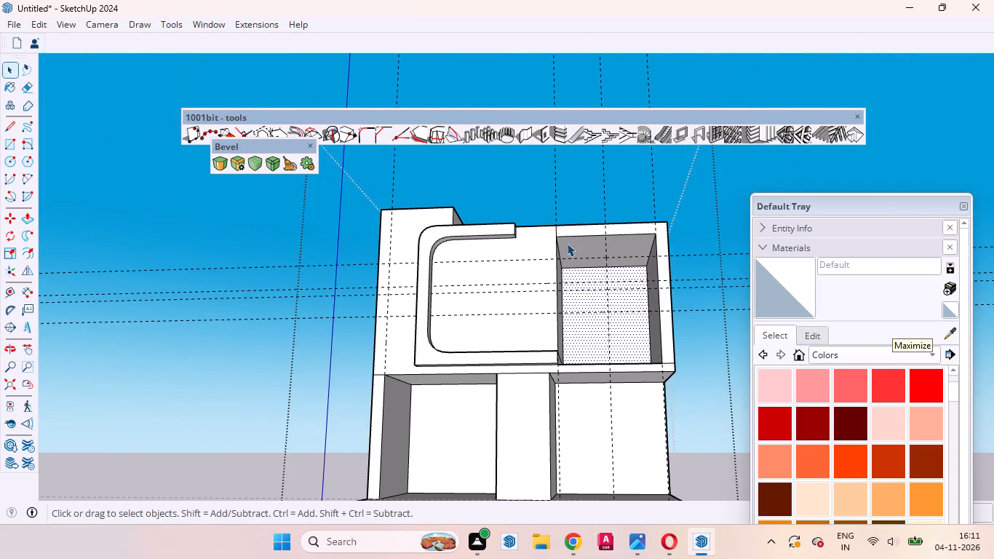
middle_drag(567, 243, 486, 323)
scroll(503, 307, up, 4)
scroll(481, 317, down, 10)
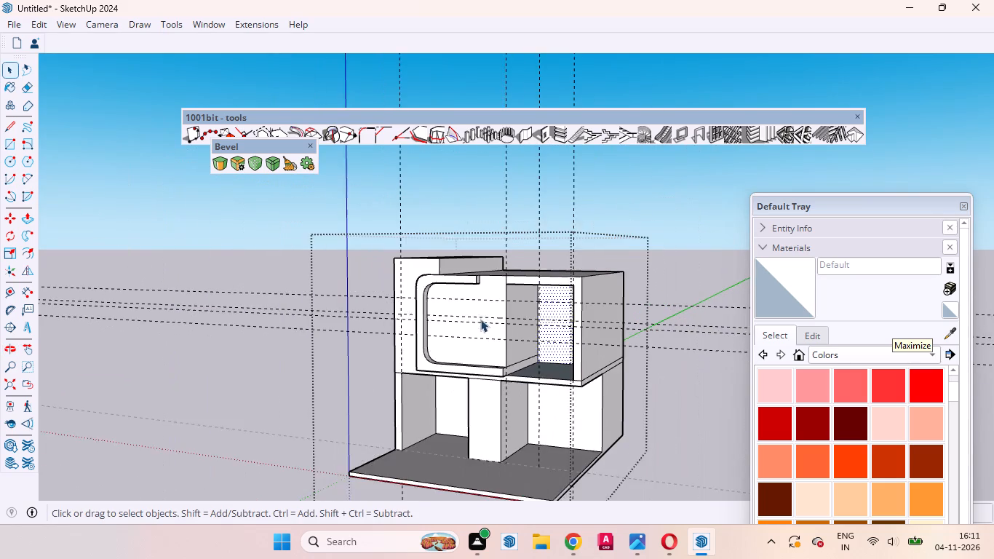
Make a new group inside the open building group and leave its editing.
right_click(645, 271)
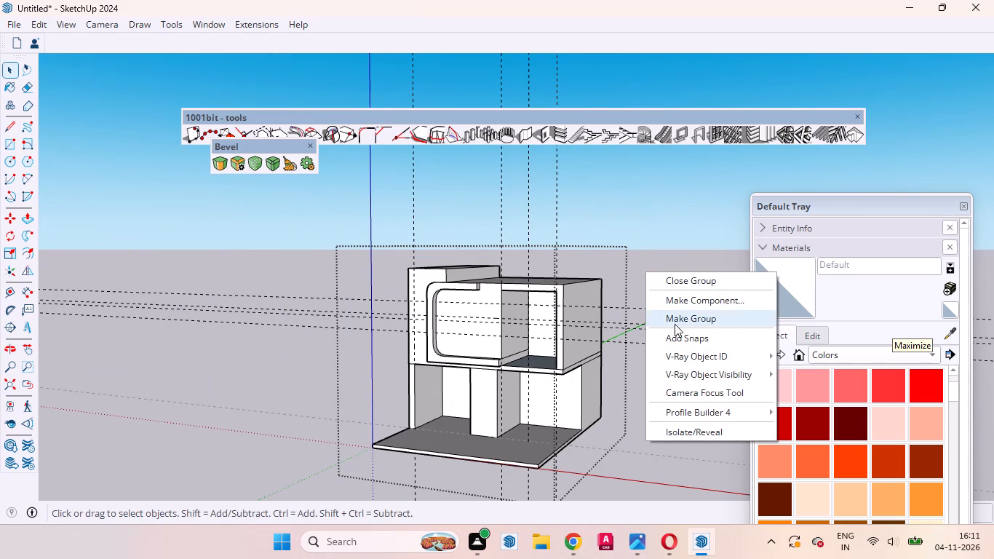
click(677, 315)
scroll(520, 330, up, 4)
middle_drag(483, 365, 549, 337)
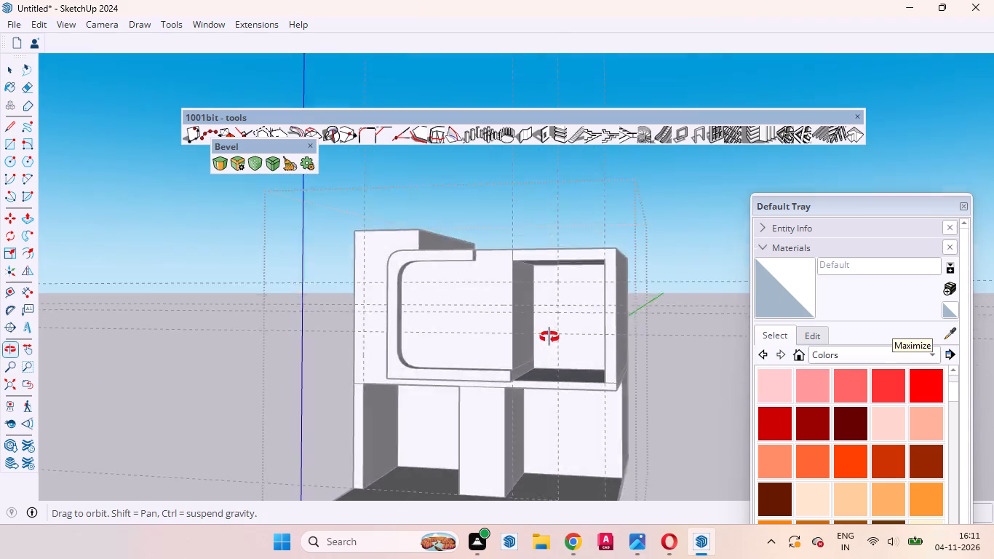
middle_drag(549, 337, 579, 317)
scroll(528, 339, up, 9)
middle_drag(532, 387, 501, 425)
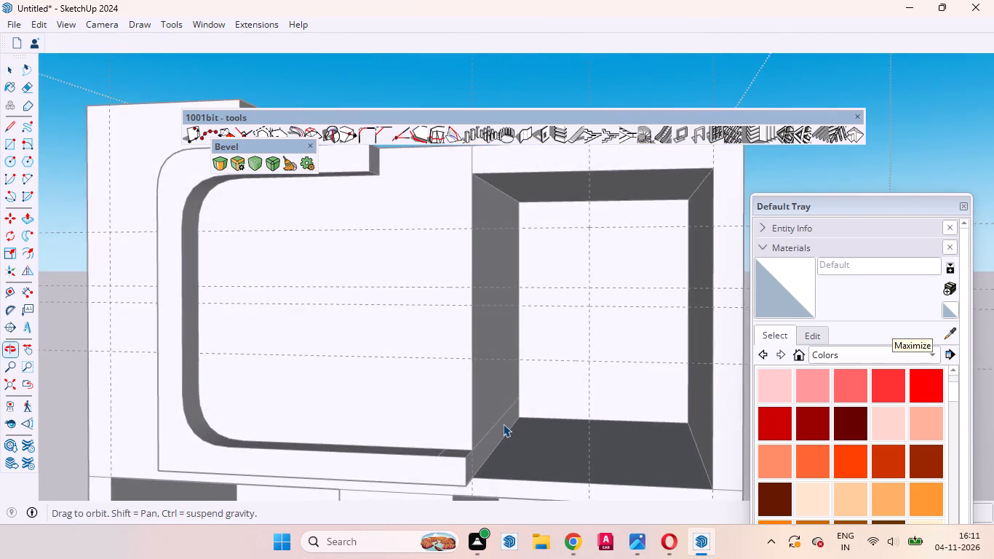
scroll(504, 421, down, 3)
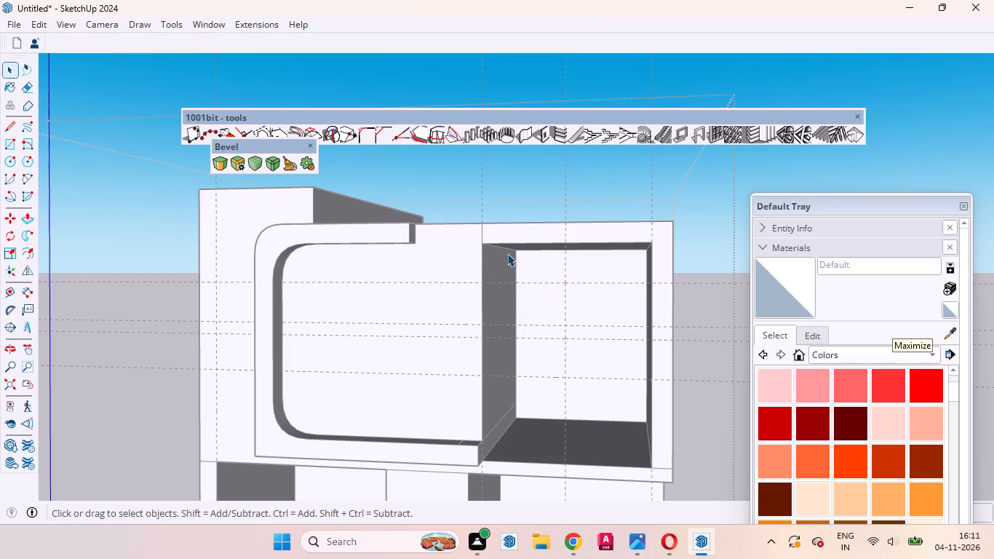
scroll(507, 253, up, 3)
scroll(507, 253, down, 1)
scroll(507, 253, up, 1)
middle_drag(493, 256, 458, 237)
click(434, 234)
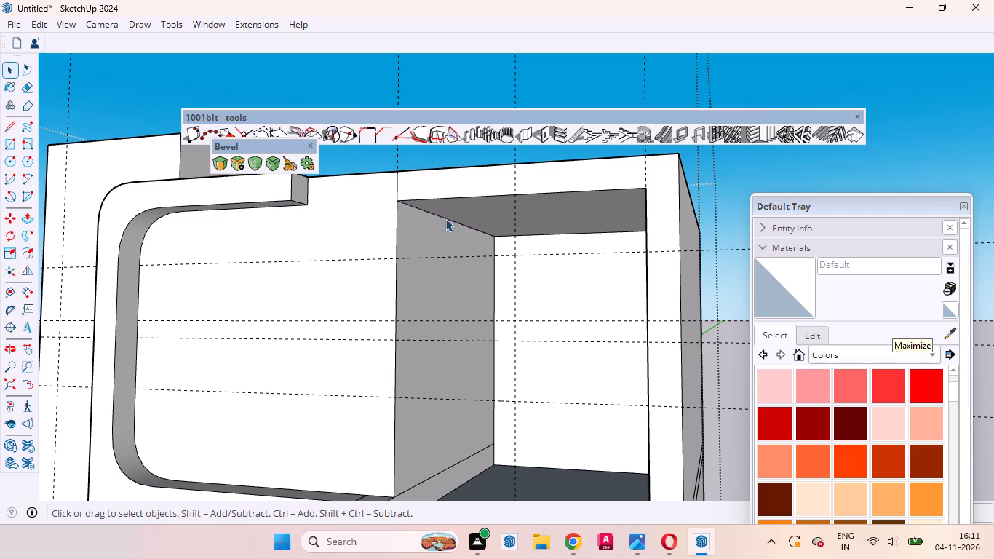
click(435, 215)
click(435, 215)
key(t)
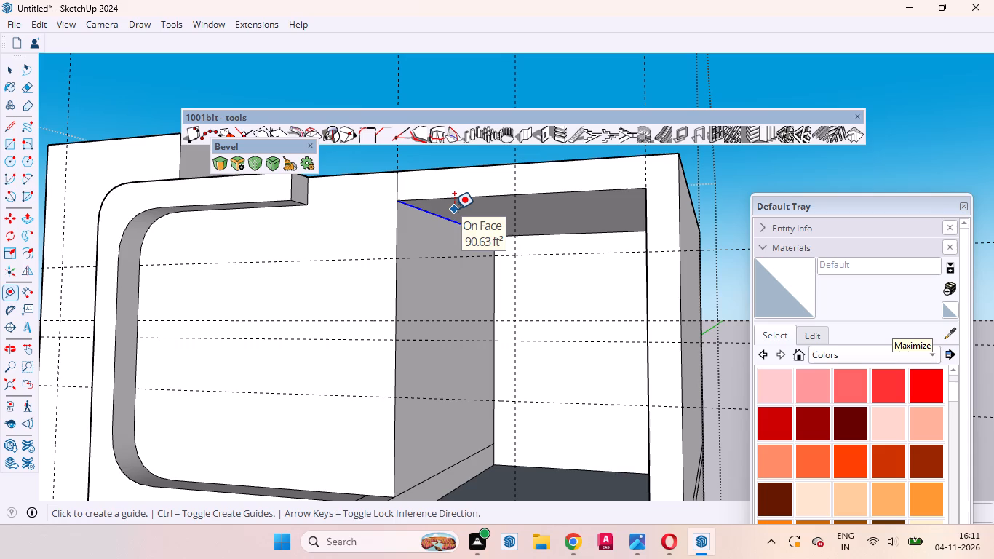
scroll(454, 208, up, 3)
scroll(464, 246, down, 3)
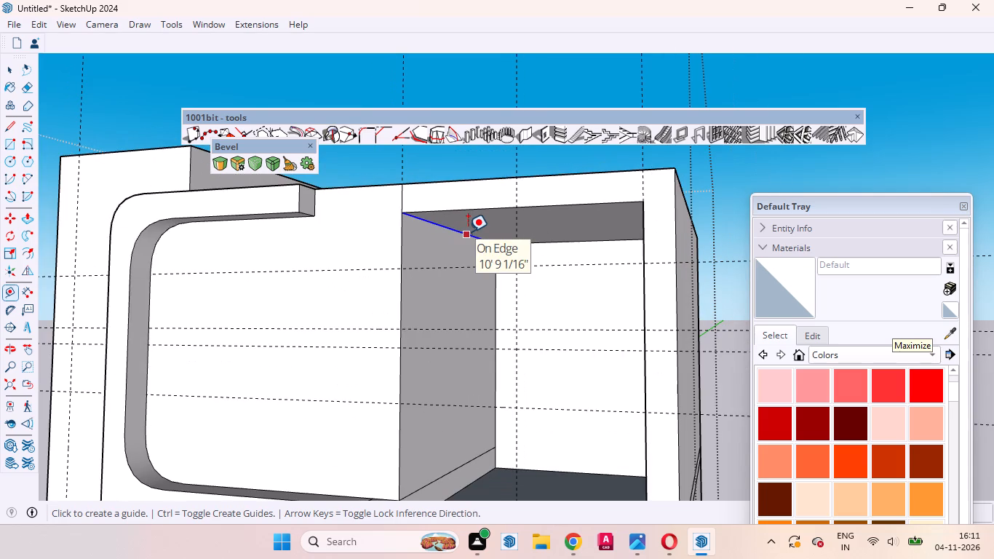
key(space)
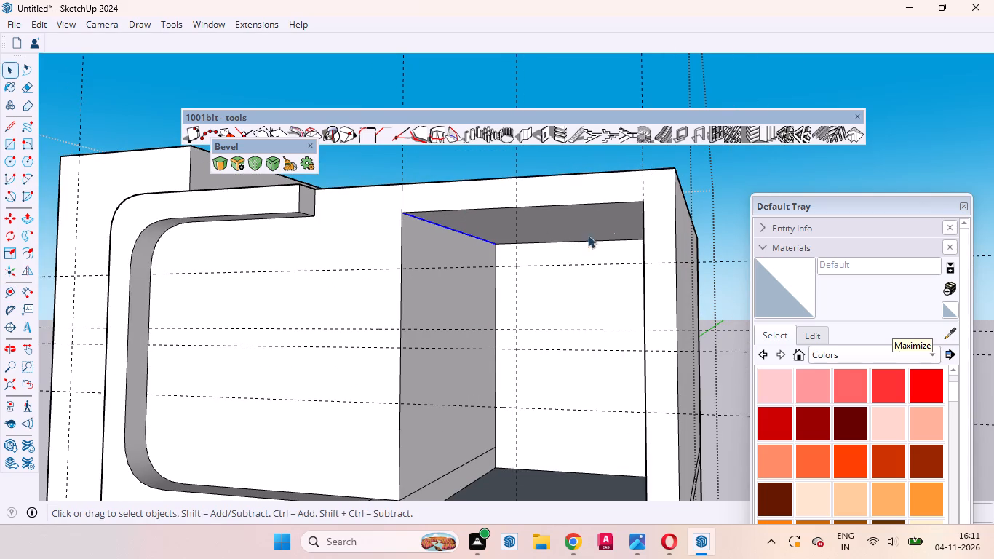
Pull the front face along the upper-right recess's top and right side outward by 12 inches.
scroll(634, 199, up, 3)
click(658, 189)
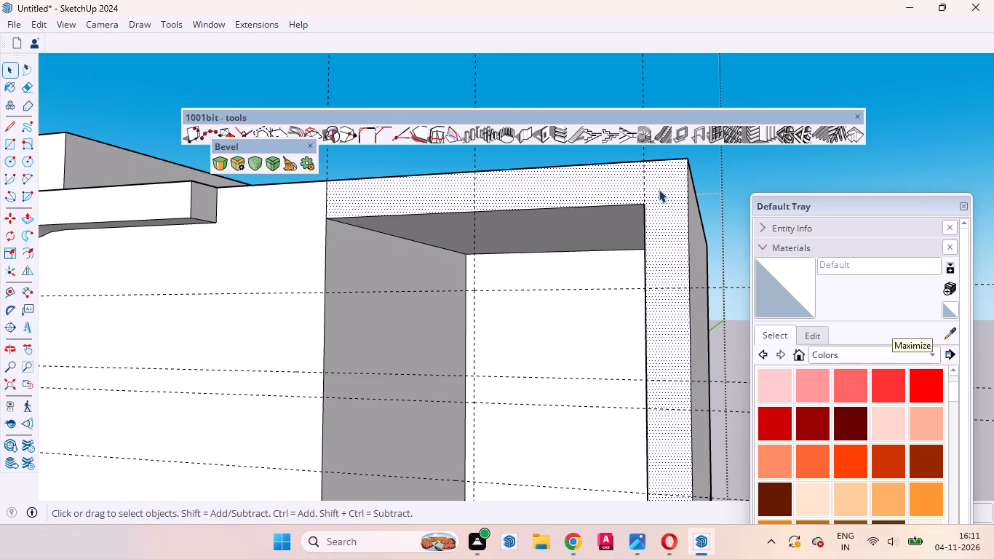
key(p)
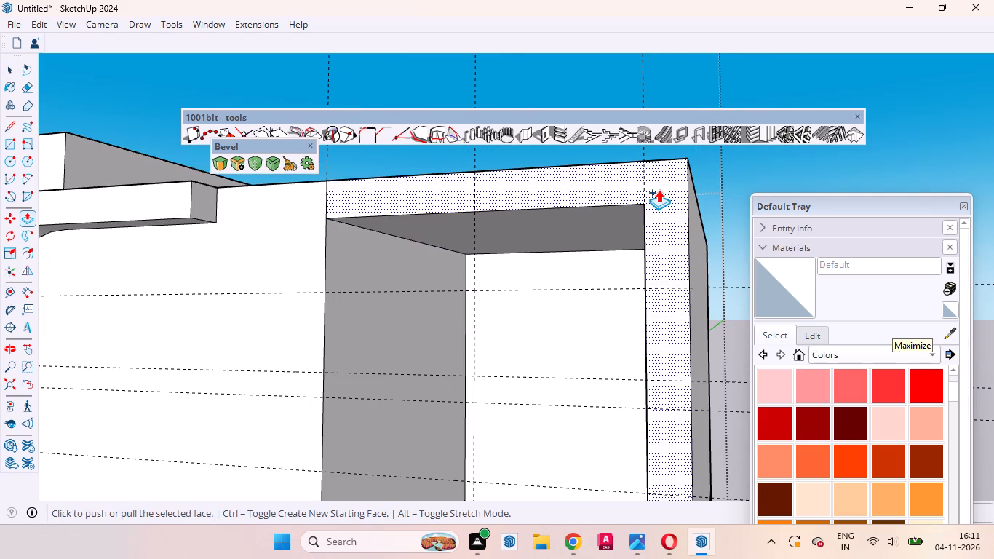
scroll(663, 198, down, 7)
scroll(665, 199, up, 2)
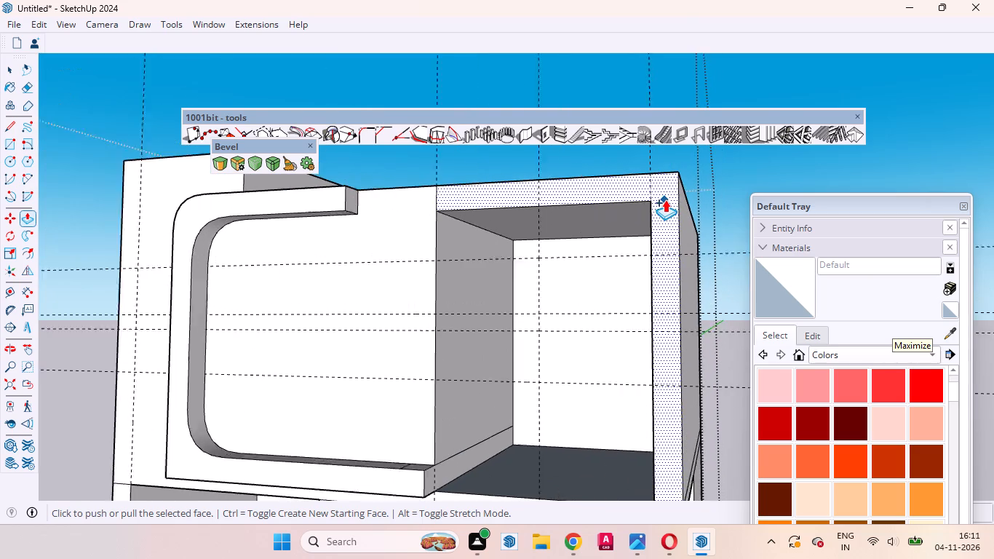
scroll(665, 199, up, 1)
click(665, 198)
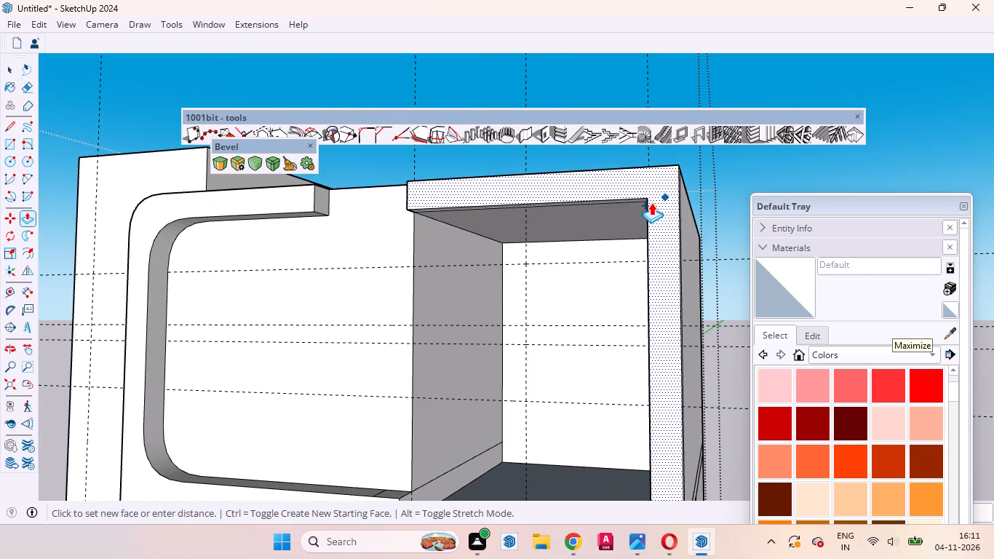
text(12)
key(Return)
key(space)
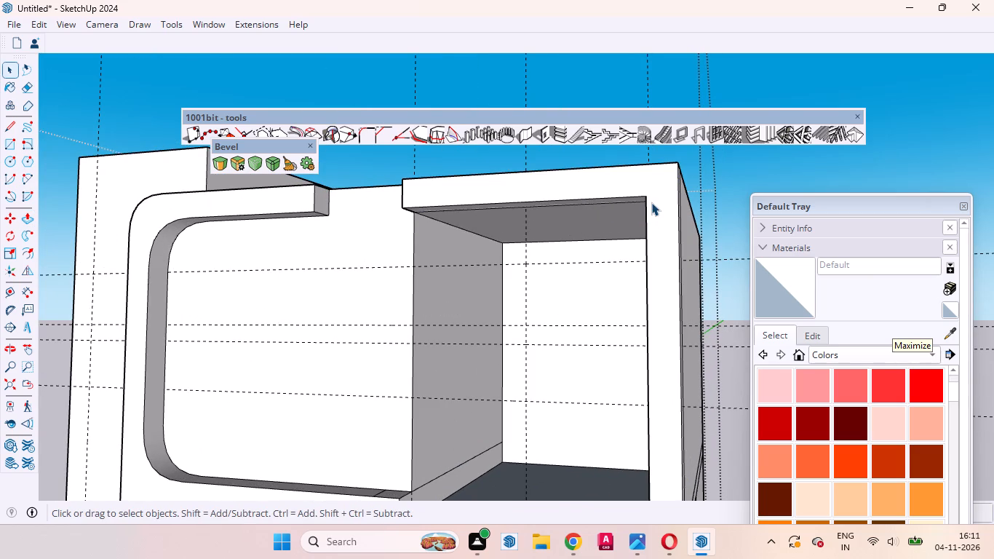
Examine the projecting border around the upper-right recess from the front, from below and from above.
scroll(669, 175, down, 4)
middle_drag(613, 232, 708, 184)
scroll(717, 161, up, 1)
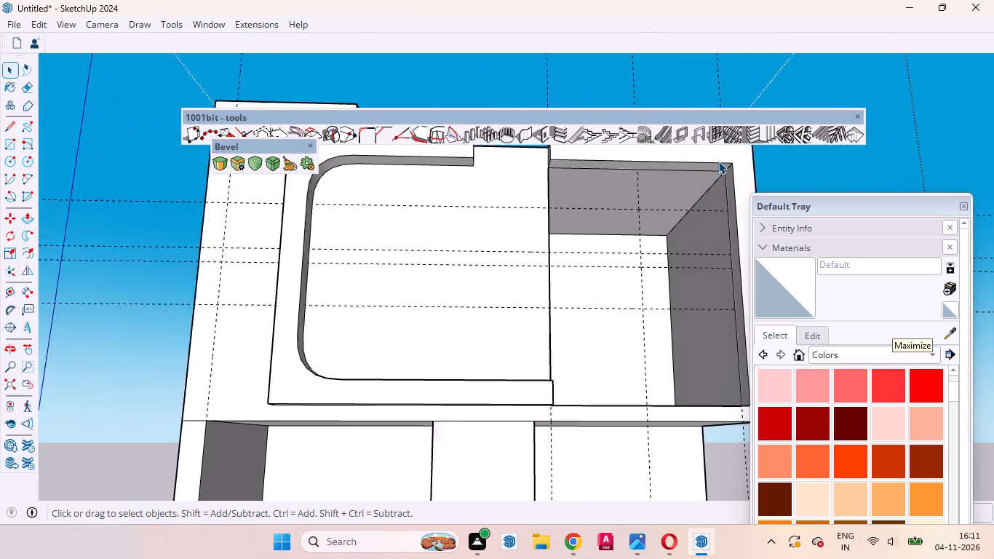
scroll(718, 161, up, 7)
scroll(585, 252, down, 6)
scroll(506, 212, up, 9)
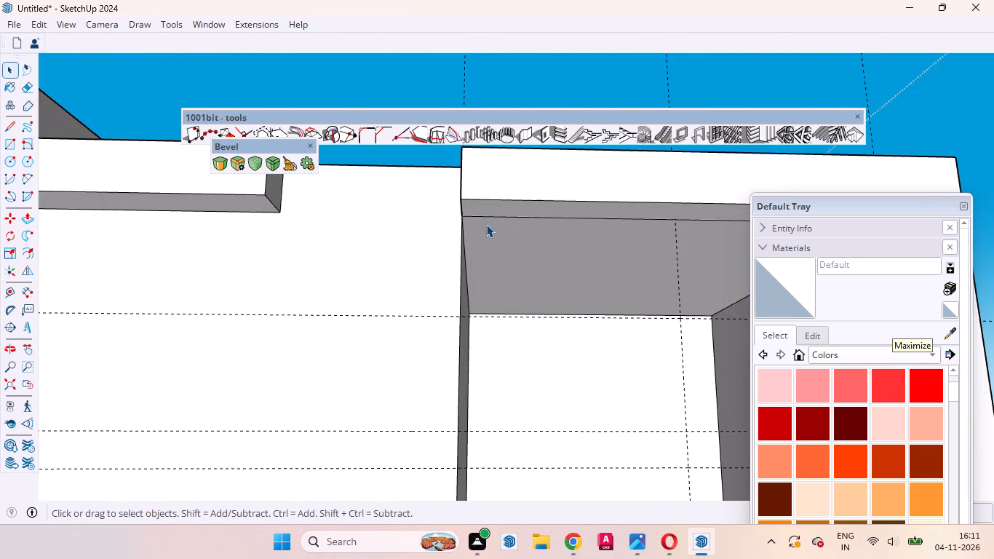
middle_drag(486, 224, 411, 237)
scroll(415, 240, down, 7)
scroll(423, 240, up, 1)
scroll(423, 240, down, 8)
middle_drag(436, 273, 498, 305)
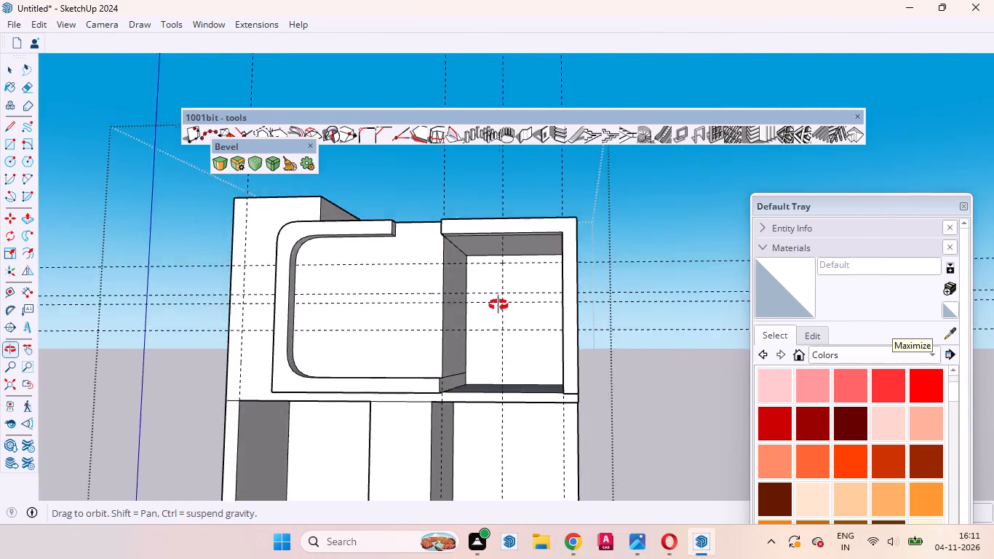
middle_drag(498, 305, 673, 395)
scroll(549, 313, up, 4)
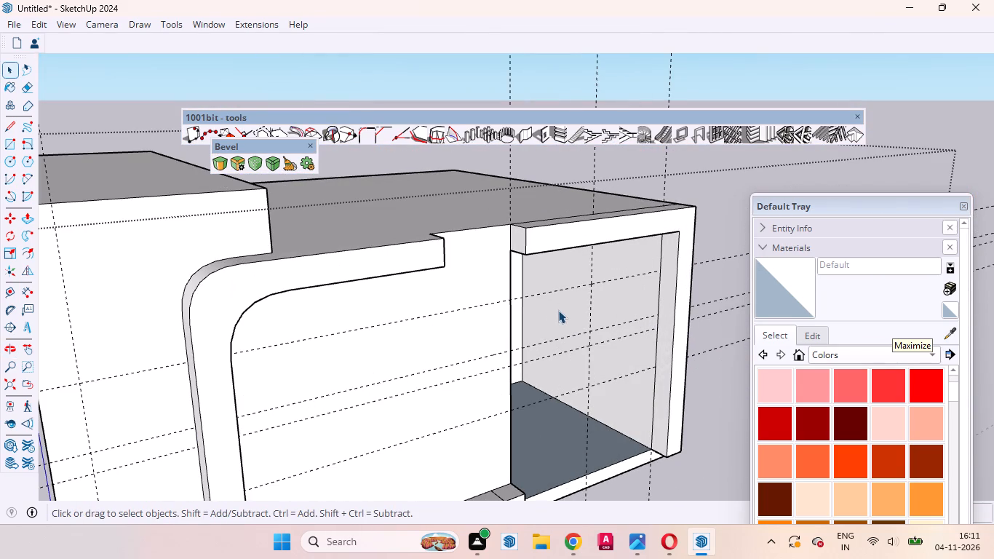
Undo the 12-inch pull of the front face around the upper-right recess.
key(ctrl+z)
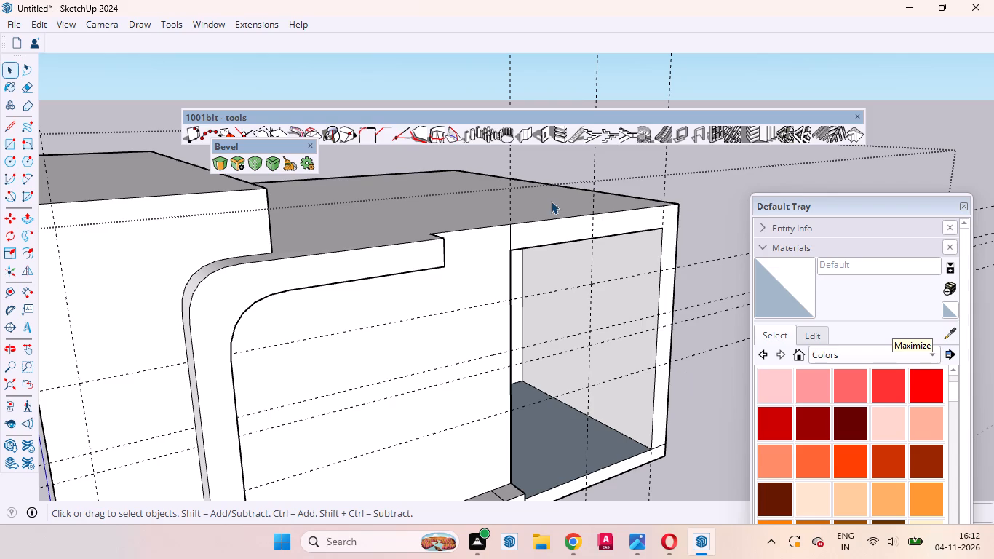
Examine the upper-right recess, the rounded frame and the whole building from the front and from oblique angles.
scroll(527, 196, down, 2)
middle_drag(537, 218, 407, 178)
scroll(407, 175, up, 1)
scroll(411, 181, down, 5)
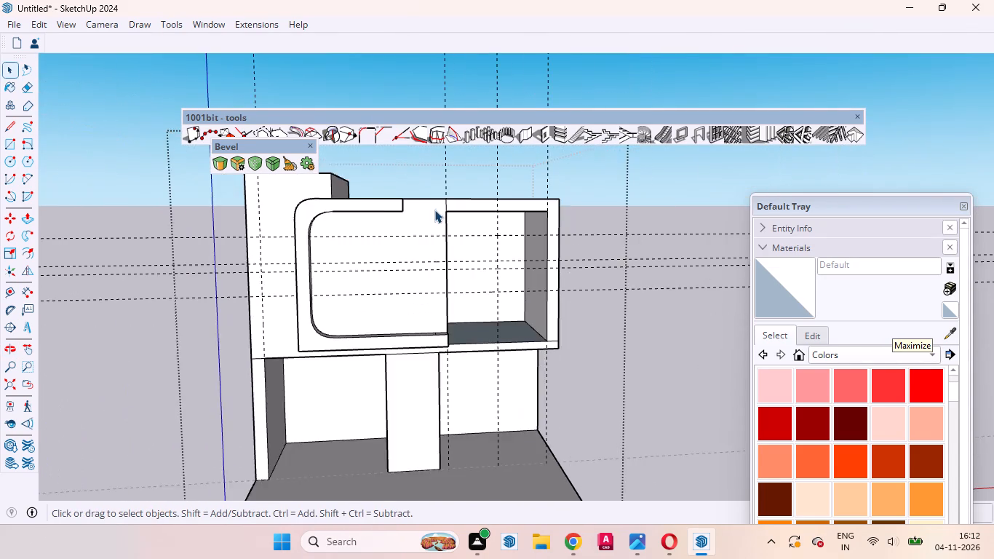
scroll(434, 210, down, 6)
middle_drag(413, 243, 334, 229)
scroll(368, 273, up, 5)
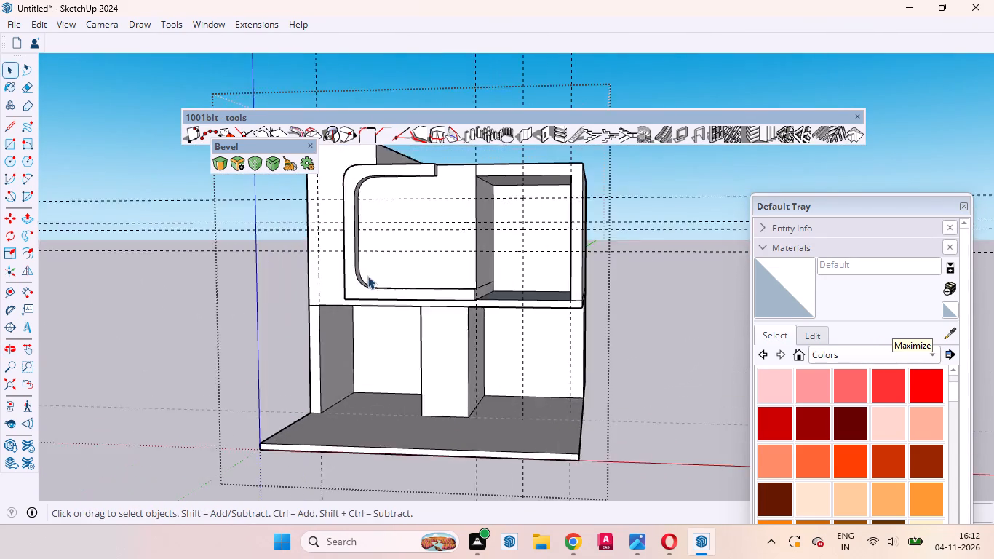
scroll(367, 276, up, 5)
middle_drag(378, 266, 301, 272)
scroll(485, 274, down, 2)
scroll(485, 274, up, 1)
scroll(485, 274, down, 3)
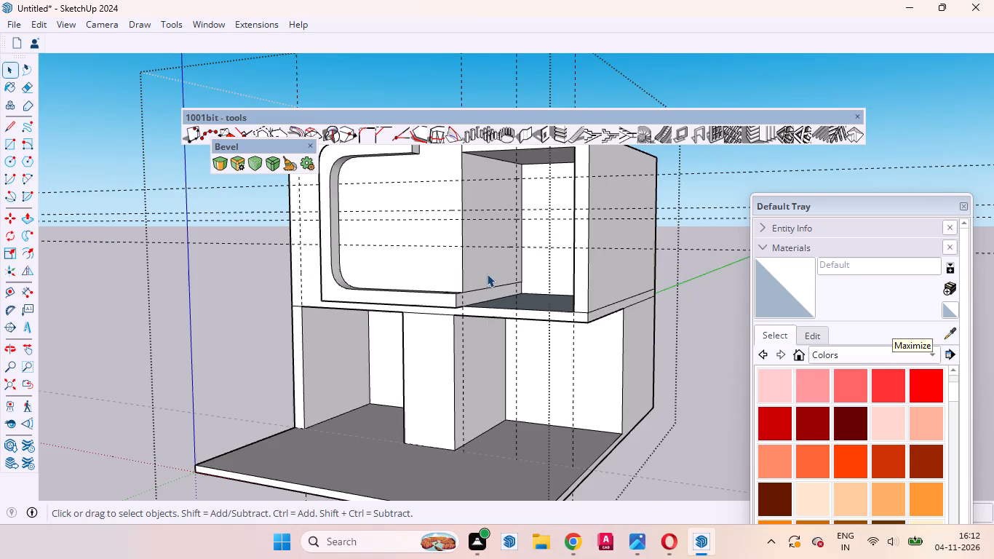
scroll(487, 274, down, 3)
middle_drag(493, 272, 509, 257)
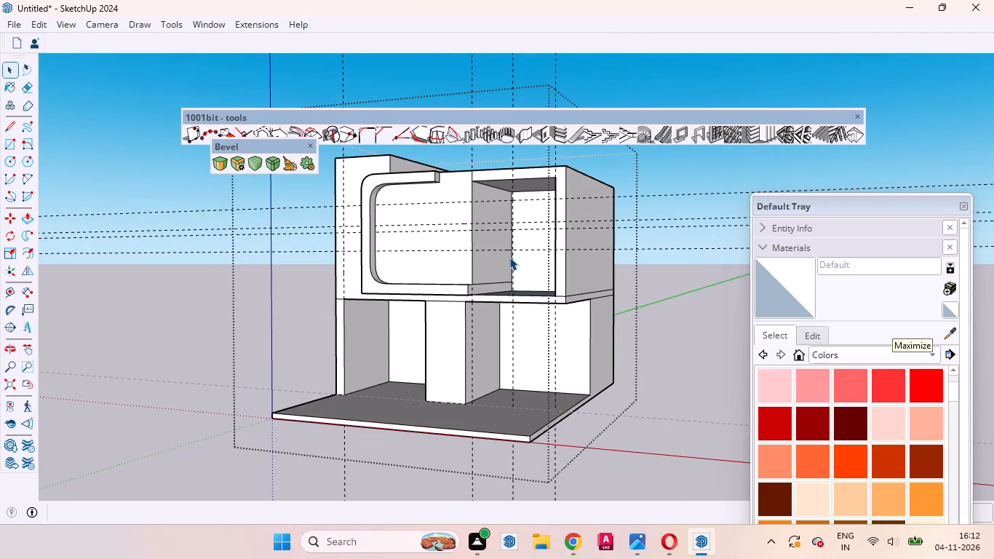
scroll(506, 257, down, 3)
scroll(514, 255, up, 7)
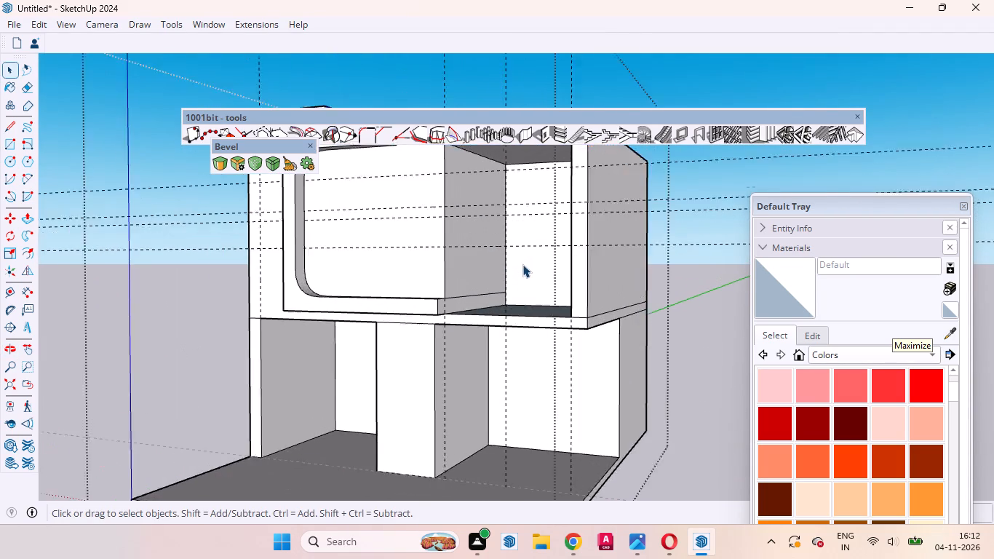
scroll(522, 265, down, 4)
middle_drag(509, 297, 605, 293)
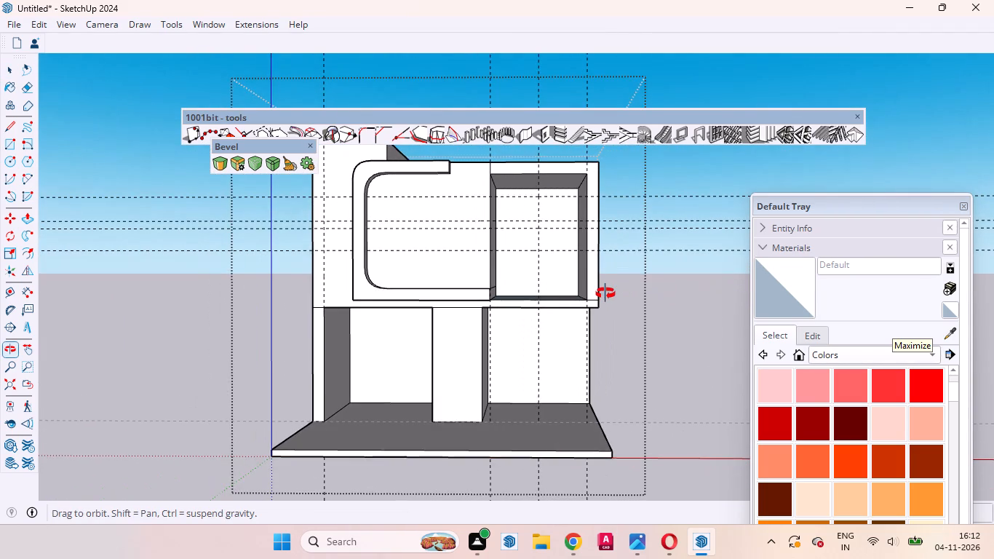
middle_drag(605, 293, 605, 290)
scroll(592, 291, down, 3)
scroll(554, 273, up, 4)
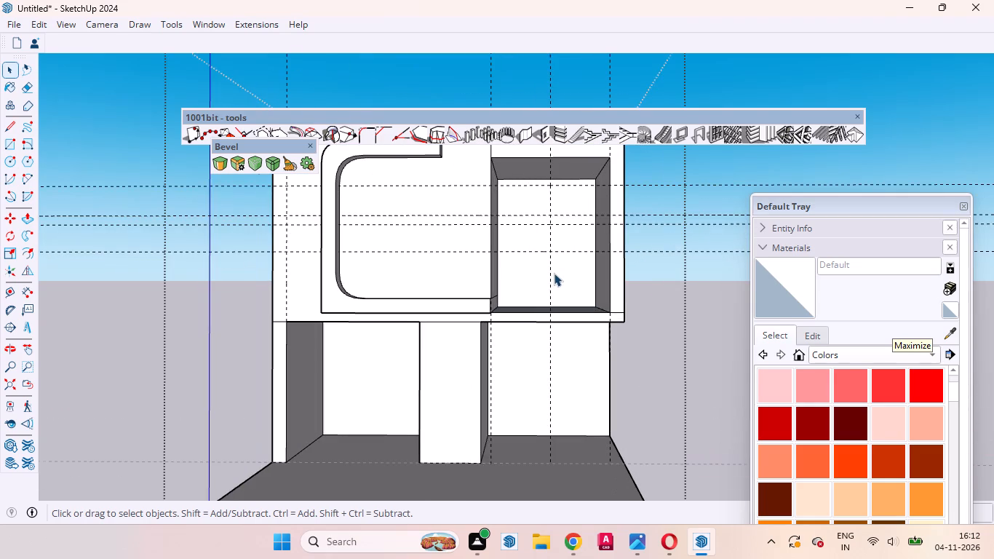
scroll(552, 273, down, 3)
scroll(510, 178, up, 6)
scroll(512, 207, down, 1)
scroll(512, 207, up, 3)
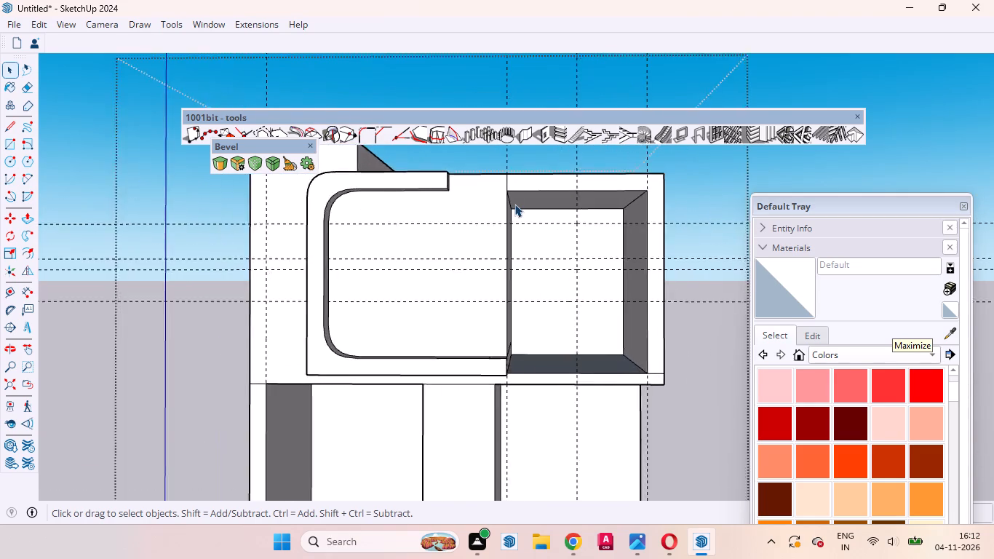
scroll(514, 204, up, 2)
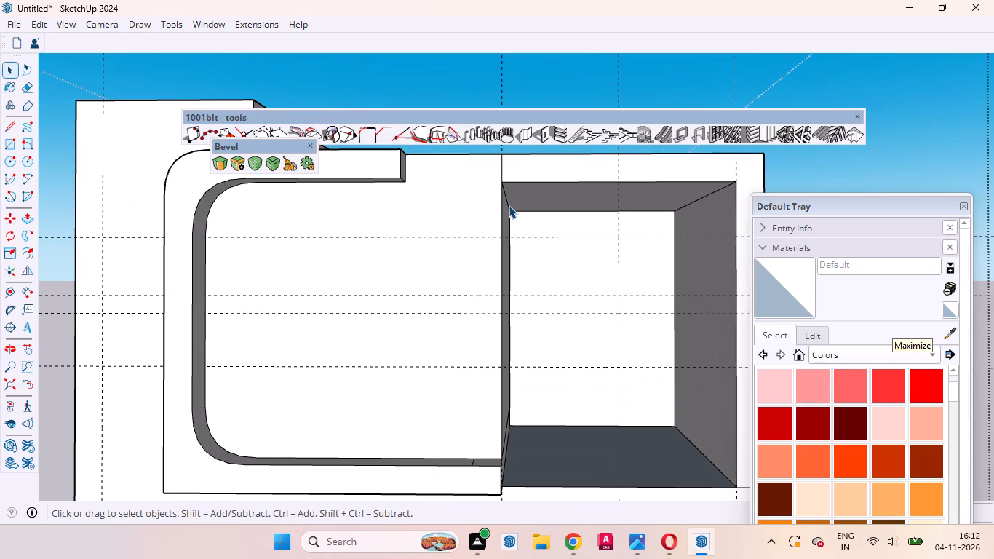
Place a vertical guide 12 inches to the left of the upper-right recess's left edge on the front face.
click(509, 205)
scroll(539, 205, down, 3)
middle_drag(621, 217, 667, 204)
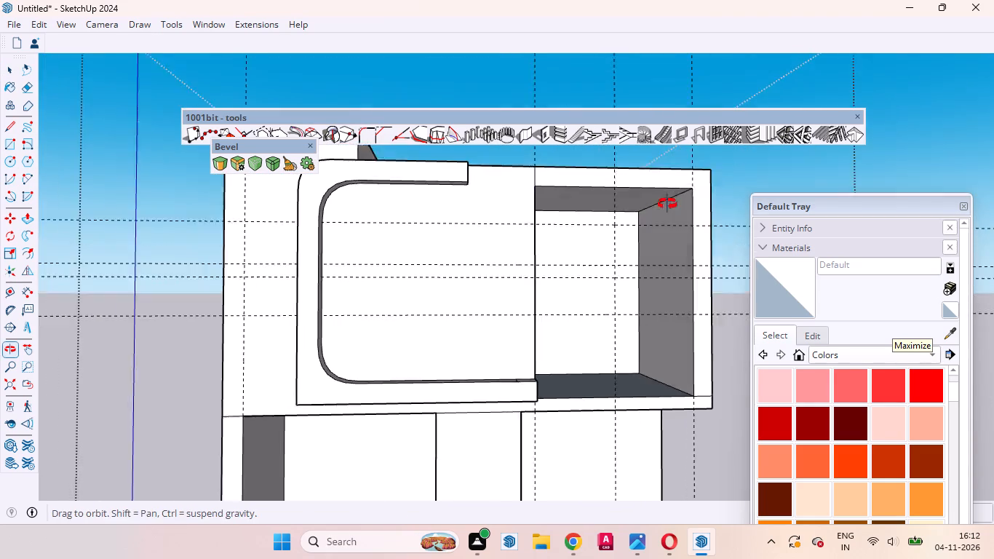
middle_drag(667, 204, 668, 204)
scroll(672, 203, up, 3)
scroll(568, 271, down, 7)
scroll(666, 216, up, 4)
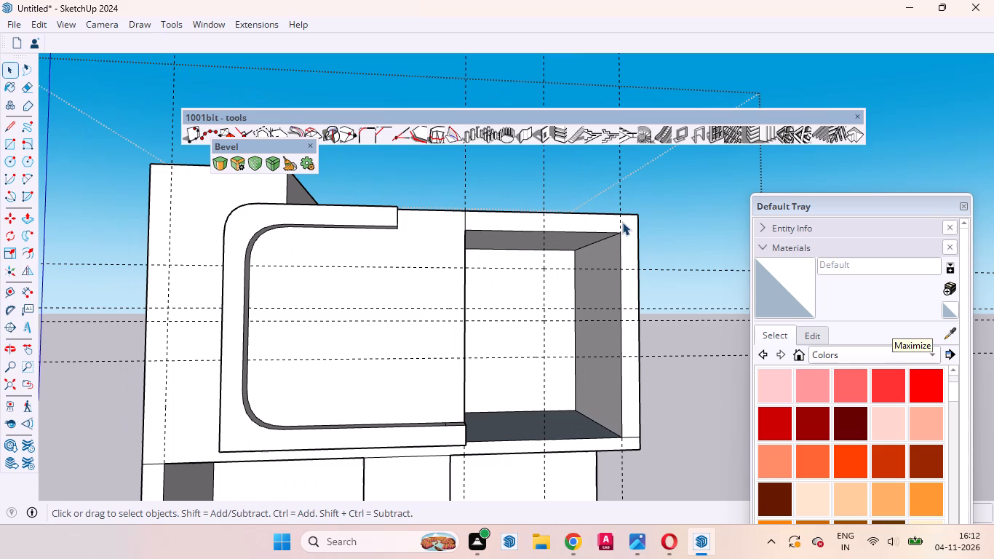
click(608, 221)
middle_click(471, 245)
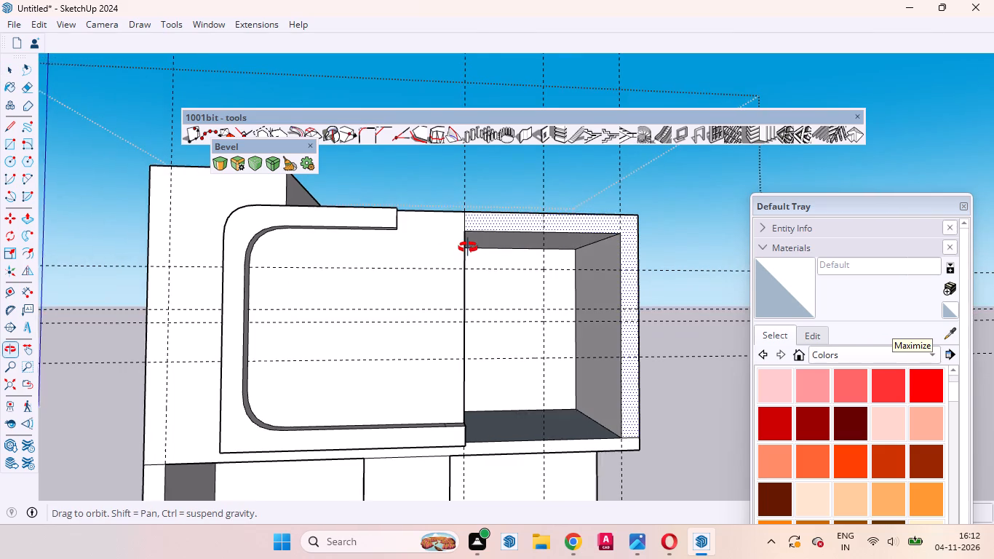
scroll(471, 247, up, 3)
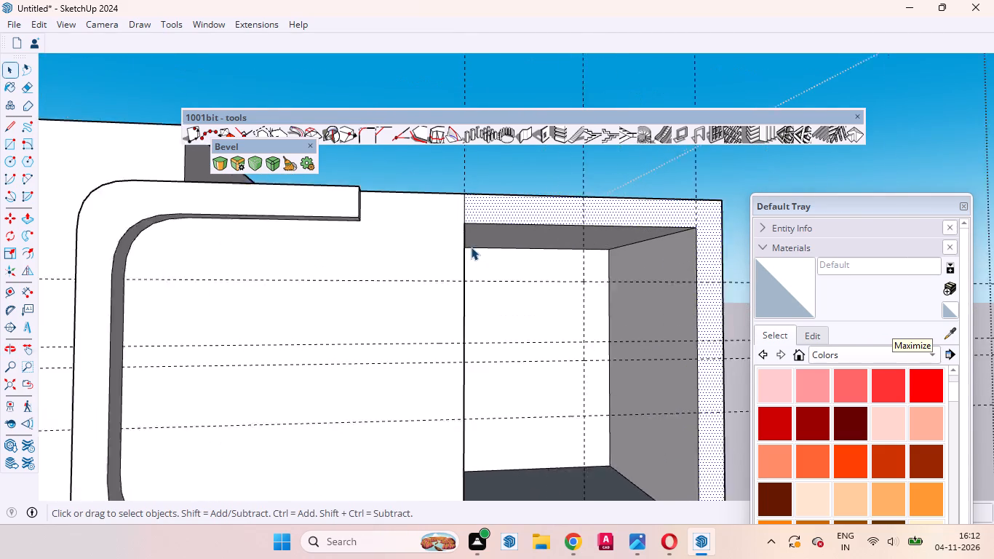
scroll(471, 247, up, 1)
click(464, 224)
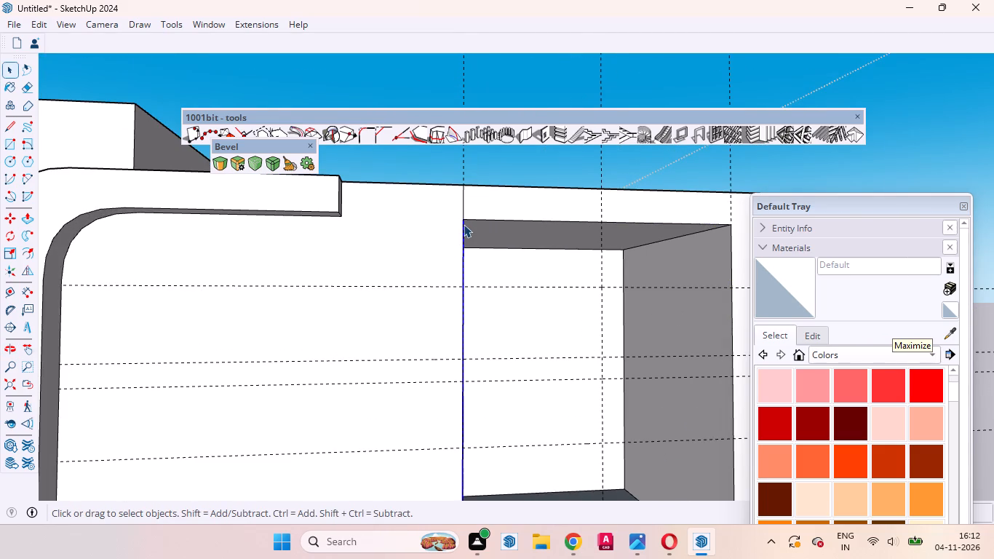
scroll(445, 231, down, 4)
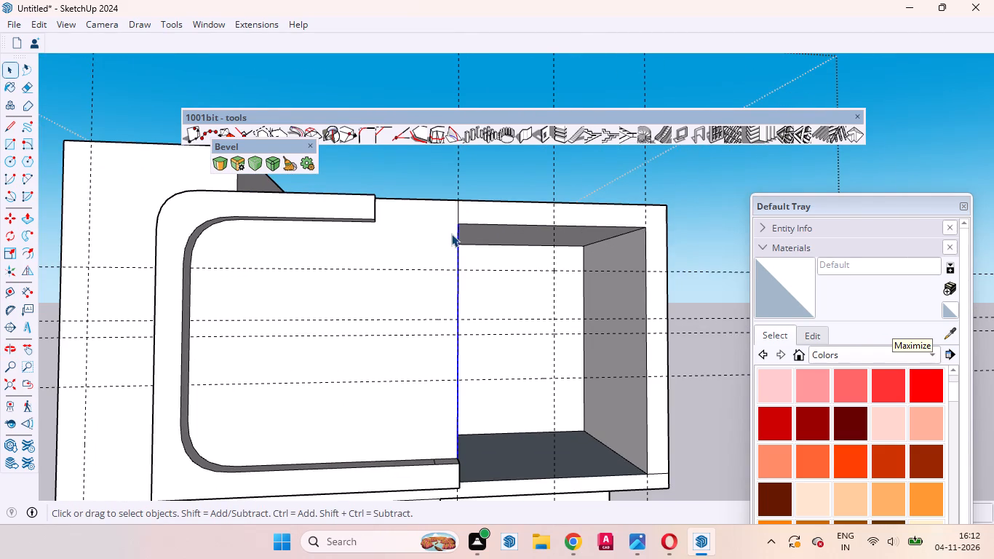
key(t)
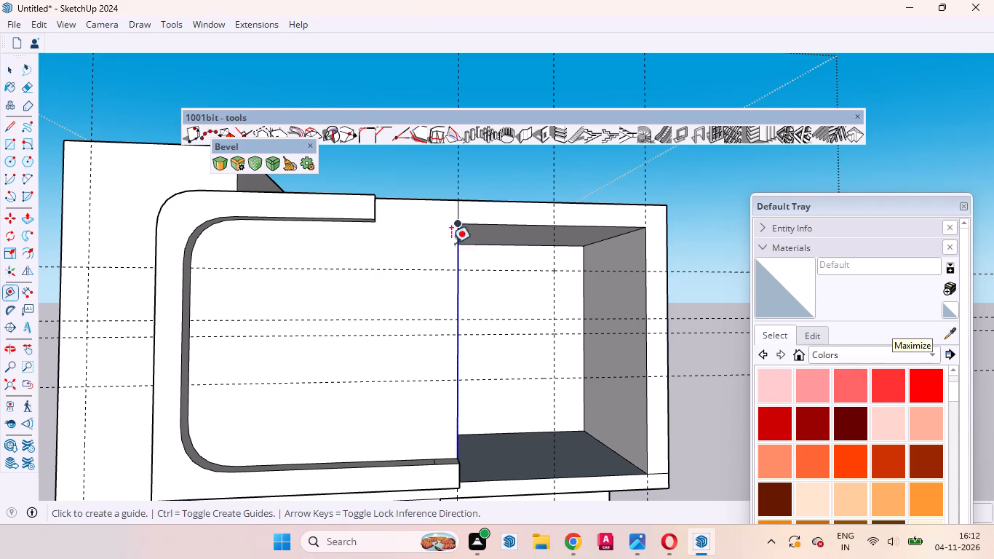
click(461, 294)
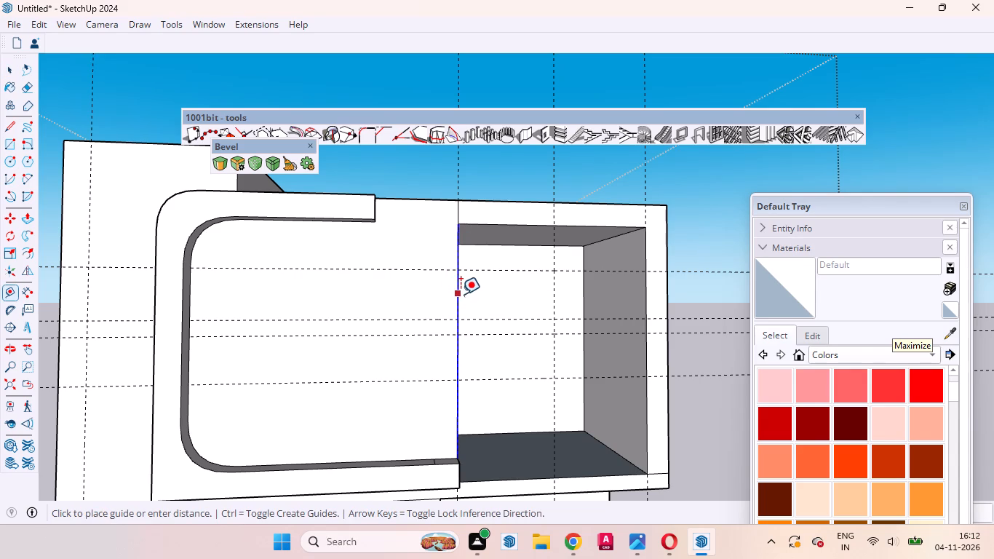
text(12)
key(Return)
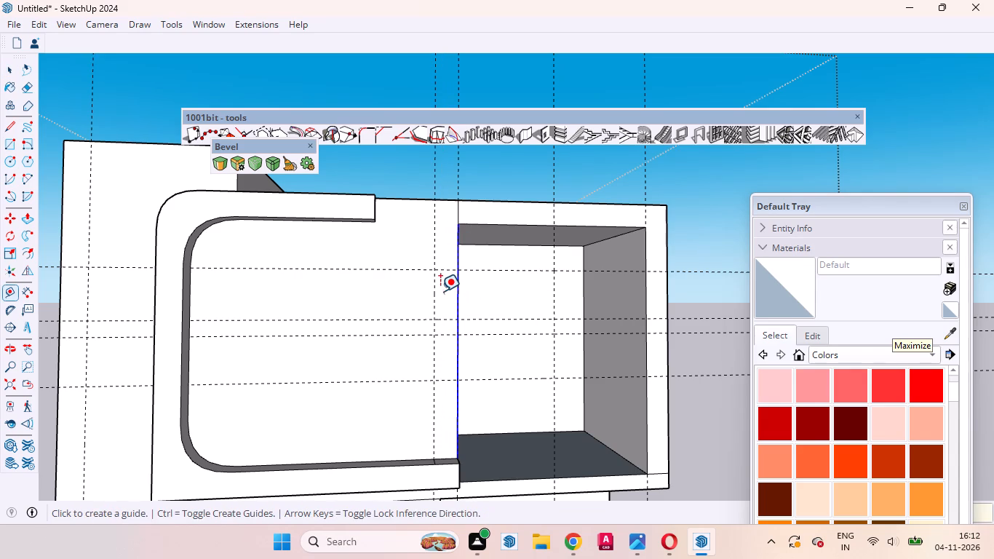
key(space)
Push the short end segment of the rounded frame's bottom bar down through its full thickness, trimming the bar back to the new guide.
click(441, 362)
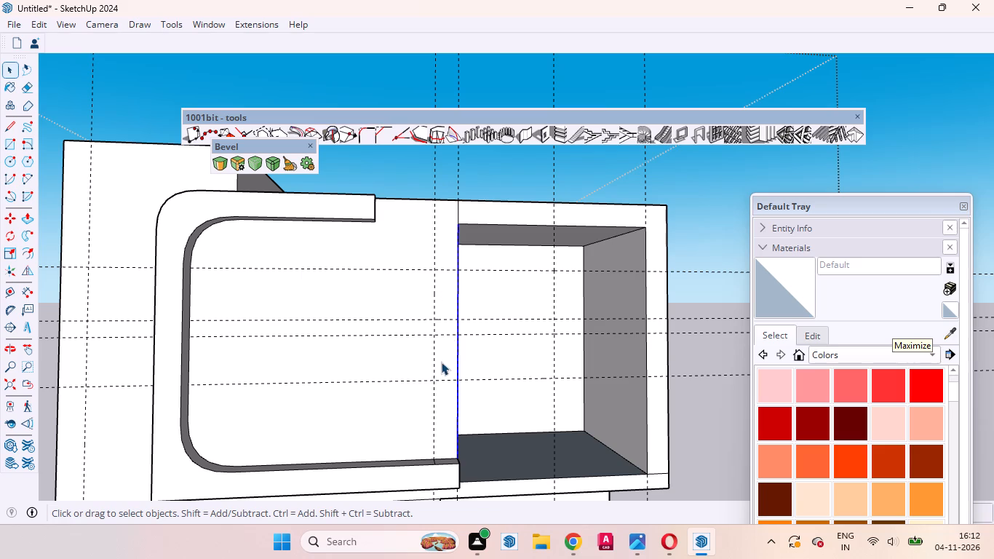
middle_drag(441, 451, 415, 477)
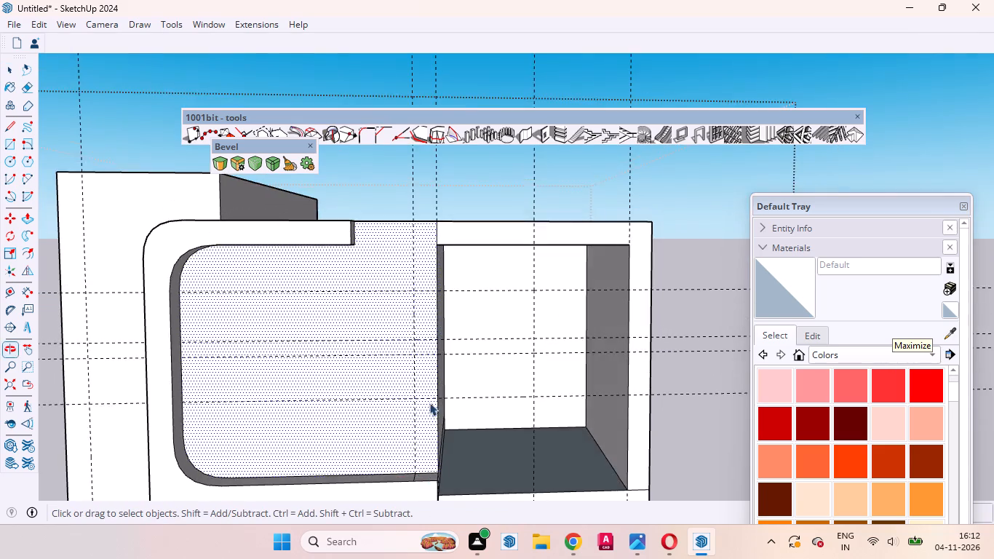
scroll(442, 370, down, 8)
middle_drag(424, 404, 442, 467)
scroll(442, 467, up, 16)
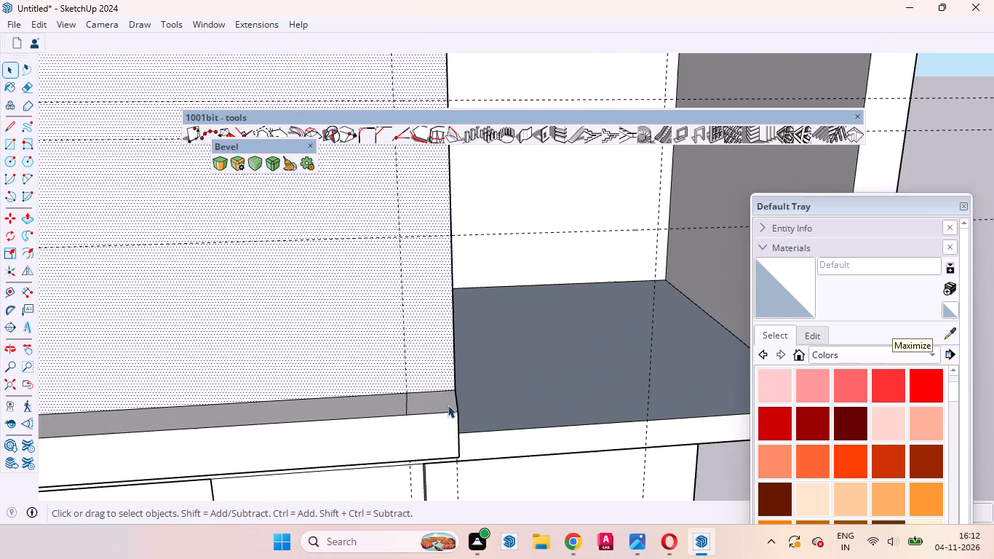
click(440, 405)
key(p)
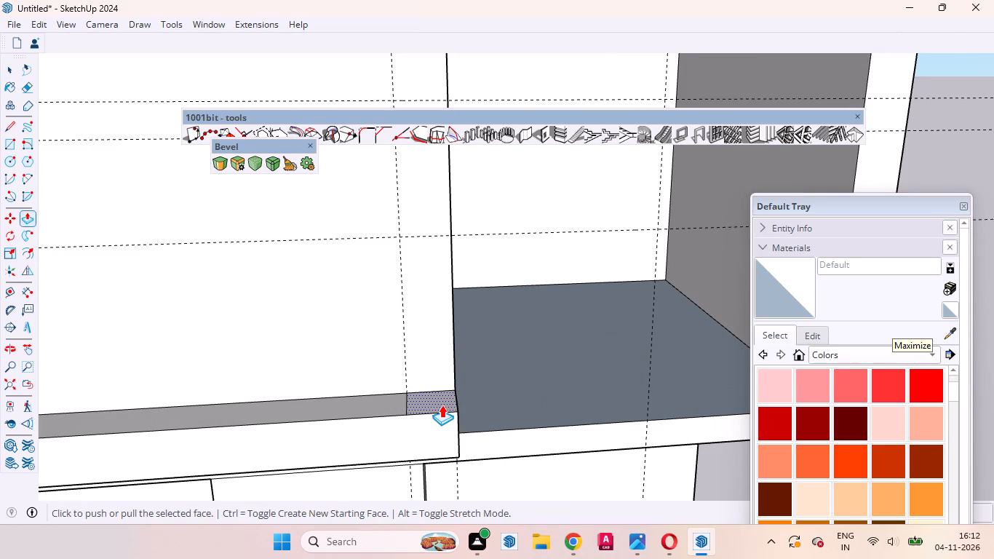
drag(442, 405, 441, 459)
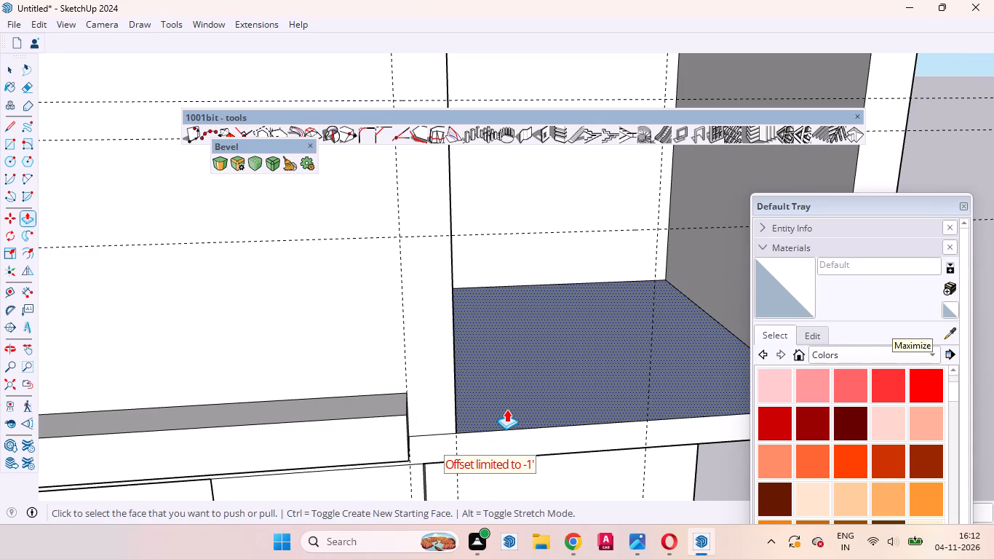
key(space)
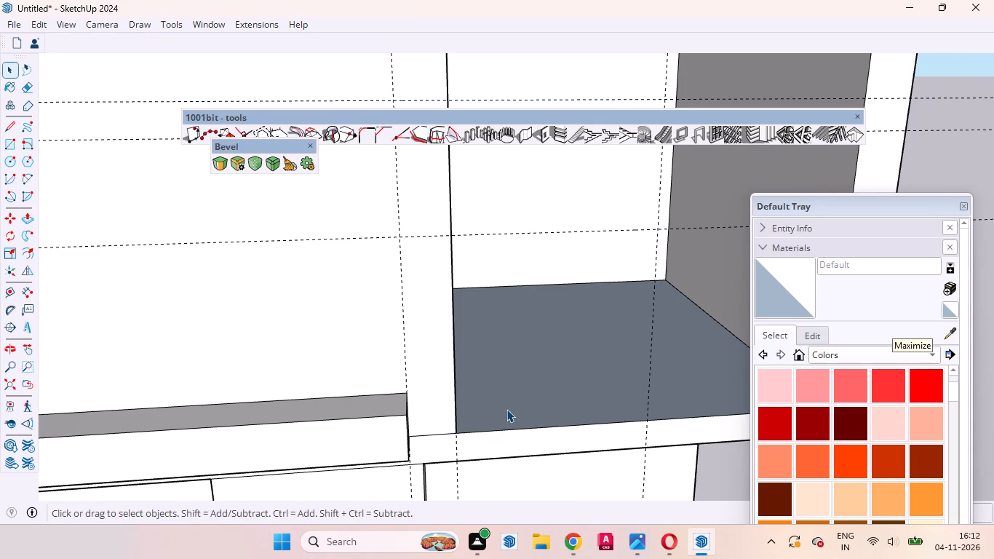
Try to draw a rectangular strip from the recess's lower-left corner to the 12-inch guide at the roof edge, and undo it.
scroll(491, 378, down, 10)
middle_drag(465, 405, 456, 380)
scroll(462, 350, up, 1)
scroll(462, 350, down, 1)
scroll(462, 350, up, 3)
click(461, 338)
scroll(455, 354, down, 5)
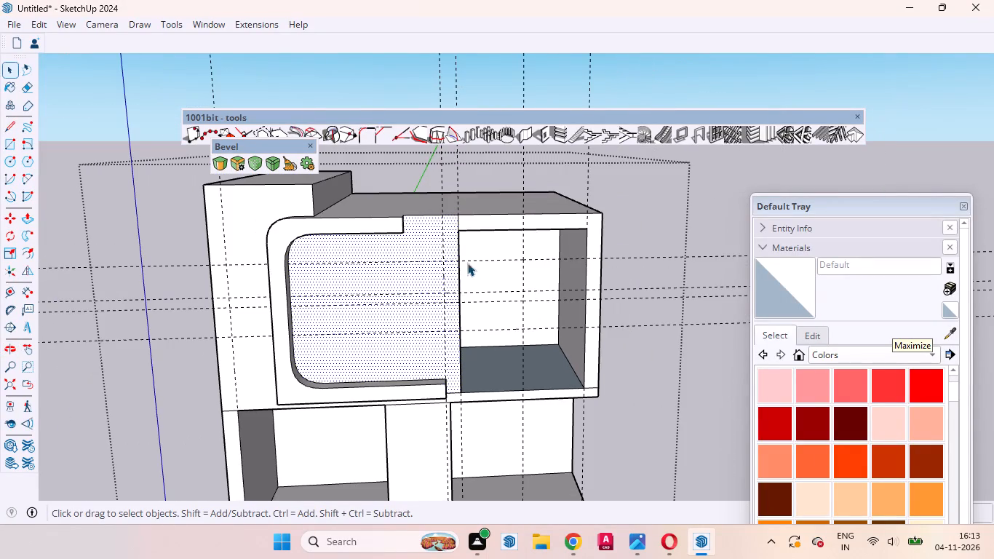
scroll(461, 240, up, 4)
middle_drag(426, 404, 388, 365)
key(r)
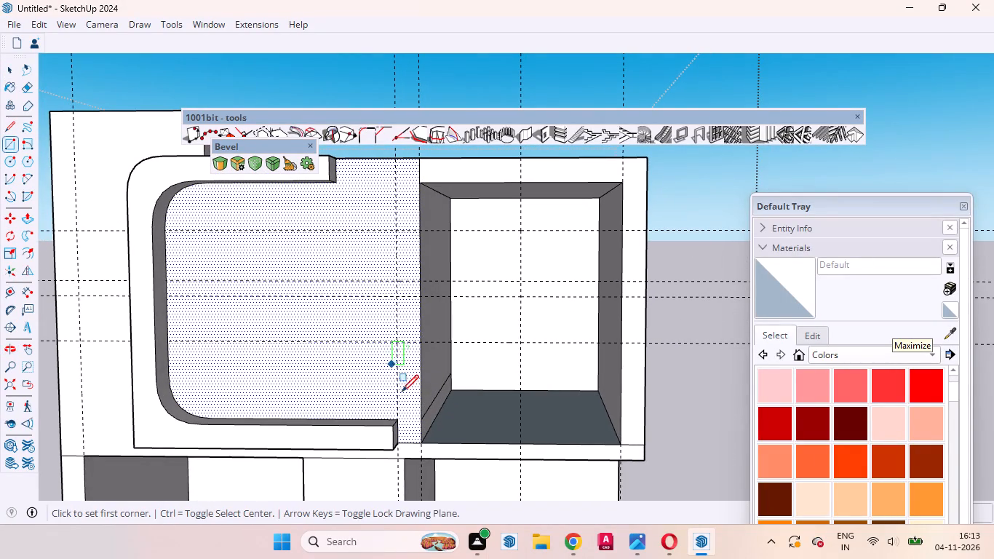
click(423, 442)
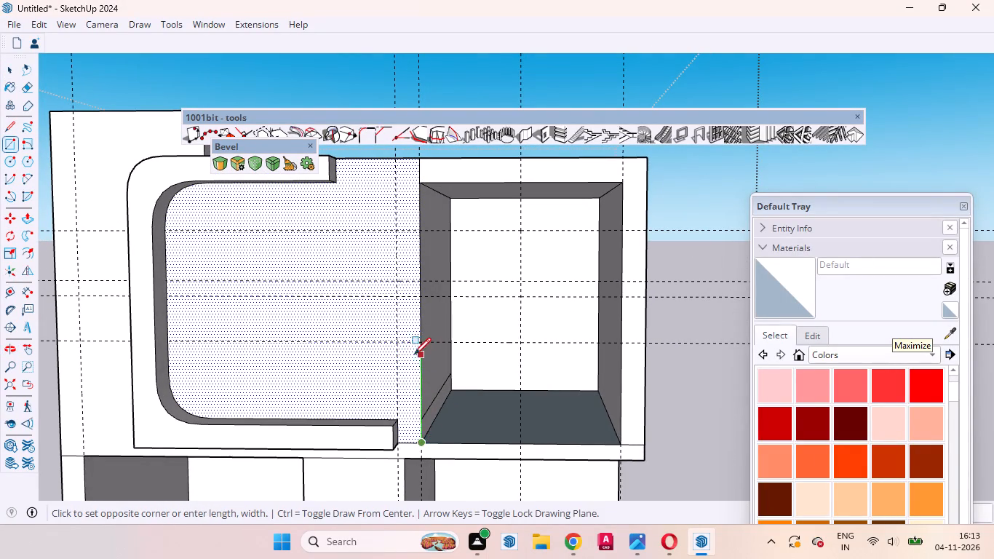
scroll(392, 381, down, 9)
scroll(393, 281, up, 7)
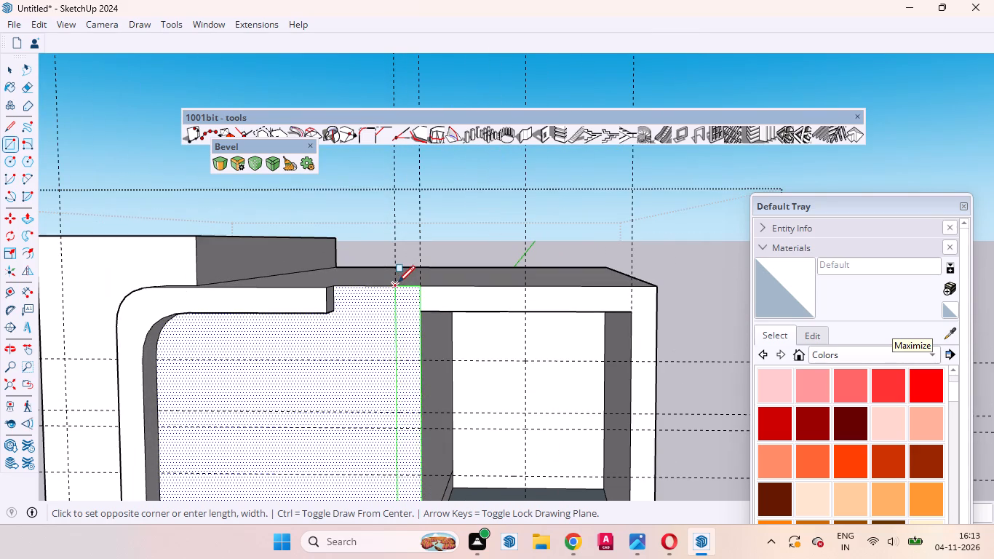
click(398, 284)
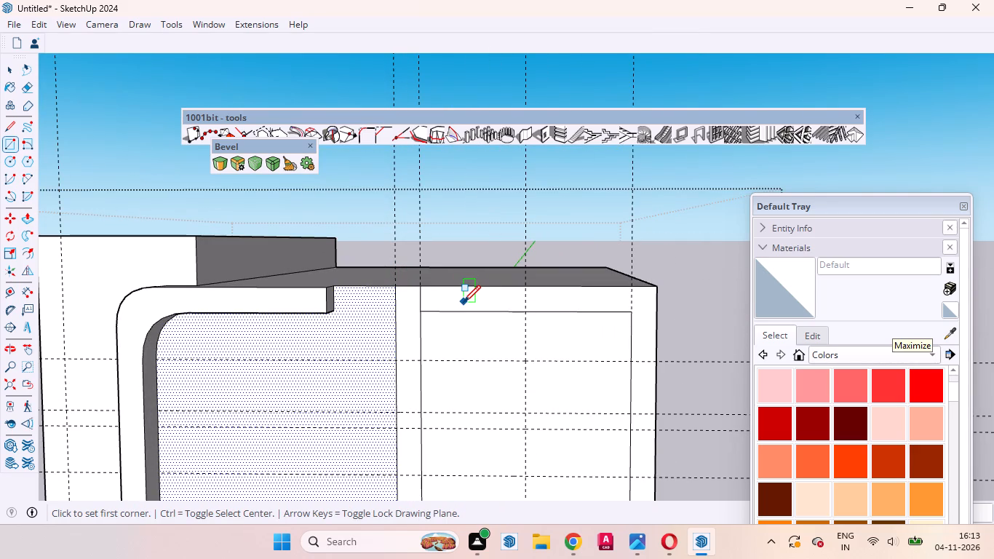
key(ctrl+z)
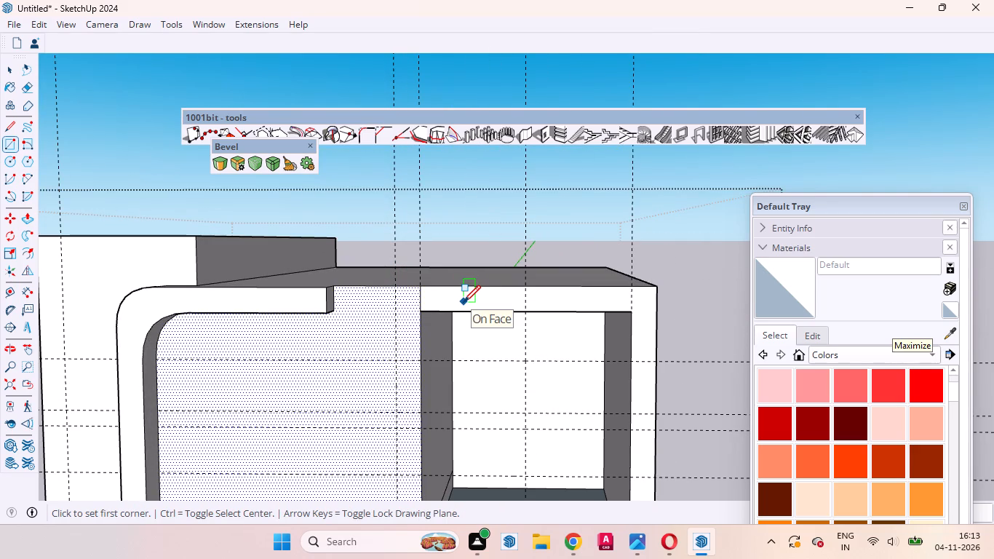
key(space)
Draw a vertical line along the 12-inch guide from the front face's bottom edge beside the frame's end up to the roof edge.
key(l)
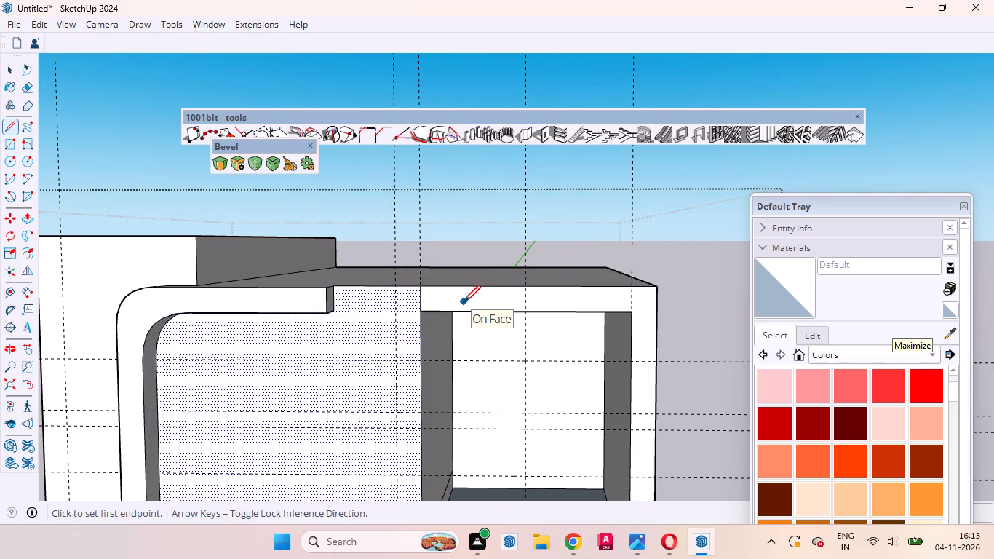
scroll(465, 311, down, 5)
scroll(436, 481, up, 5)
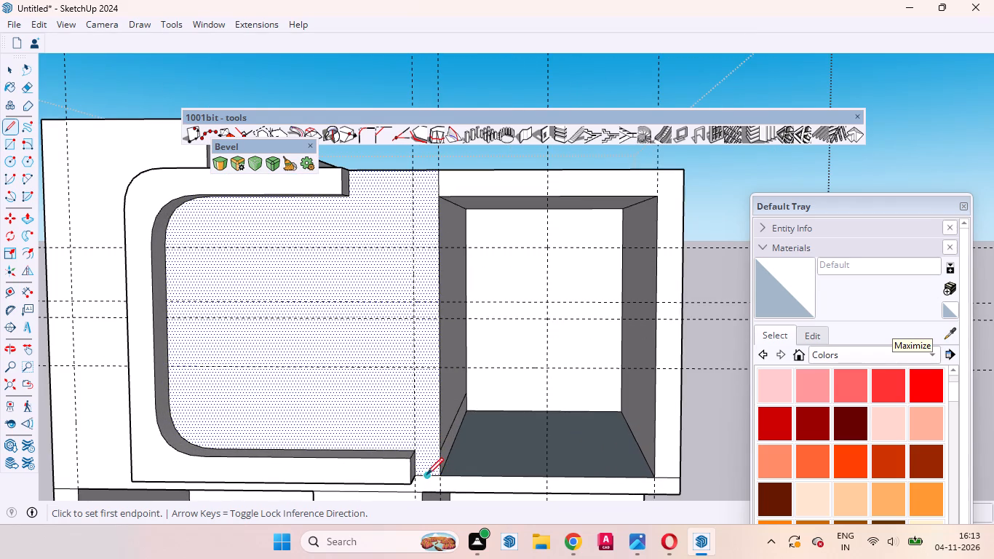
click(420, 475)
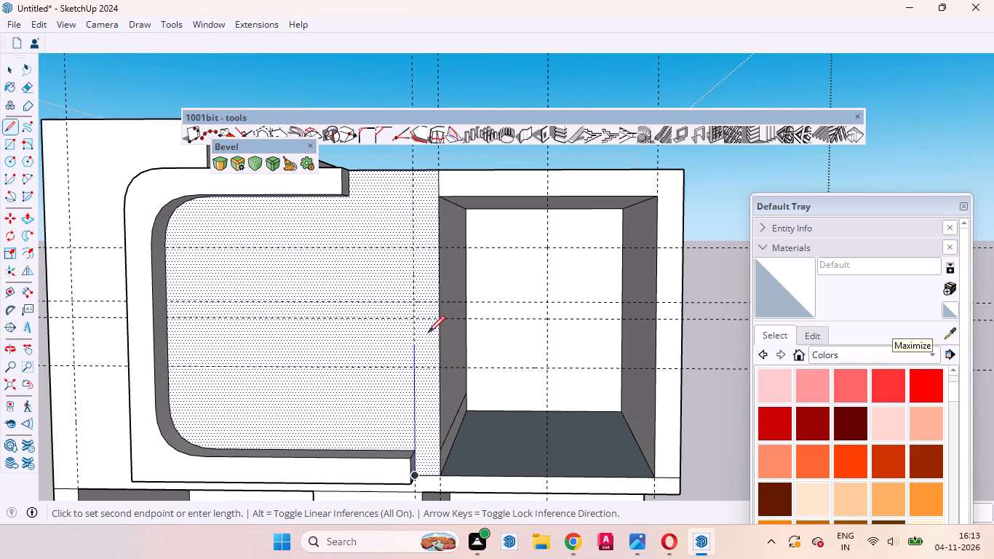
click(417, 172)
key(space)
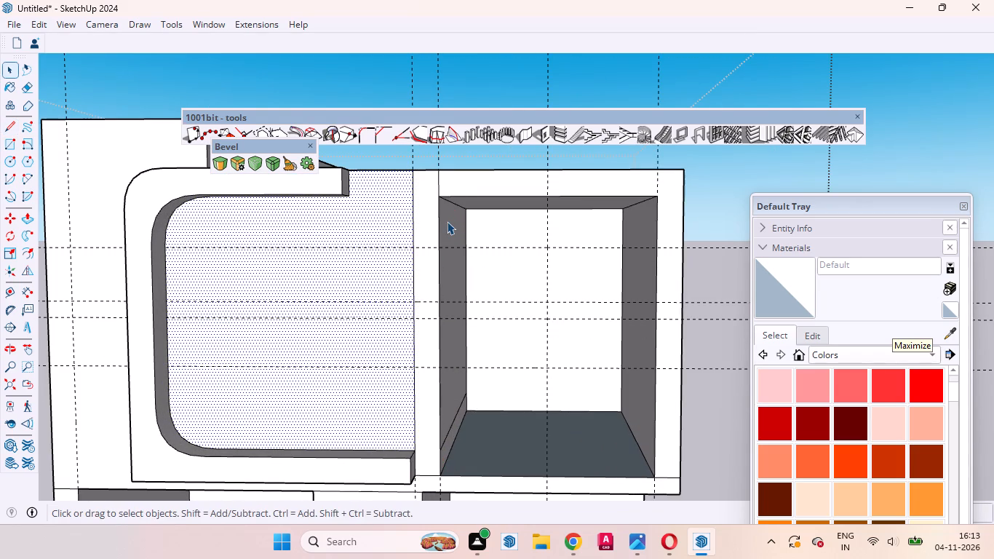
Delete the short vertical edge above the recess's upper-left corner, merging the left strip with the top border.
scroll(428, 191, up, 3)
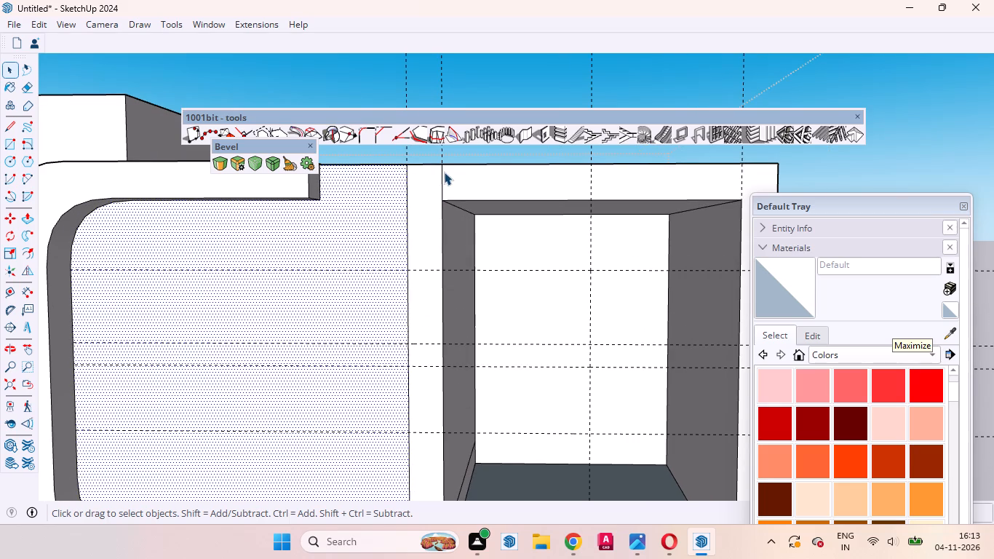
click(443, 174)
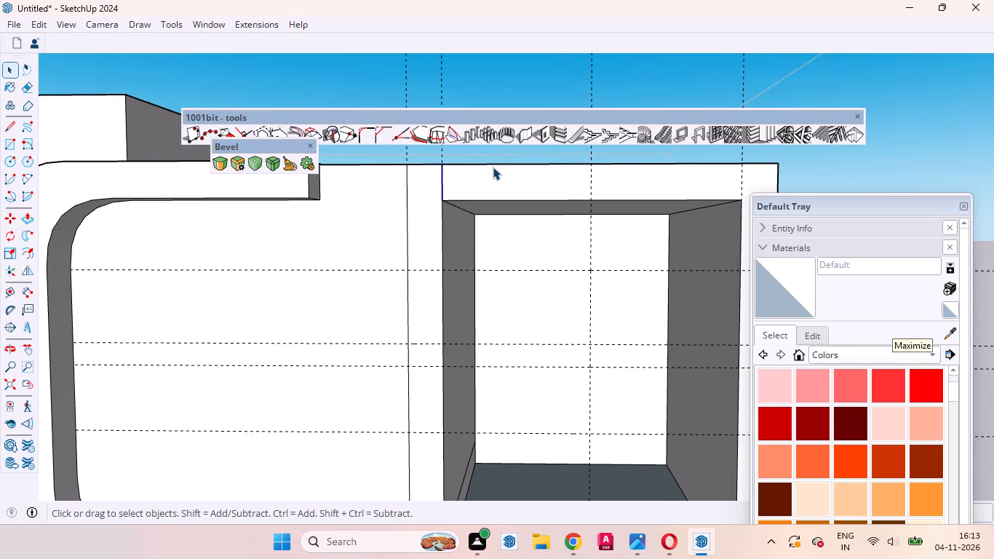
key(BackSpace)
scroll(470, 181, up, 4)
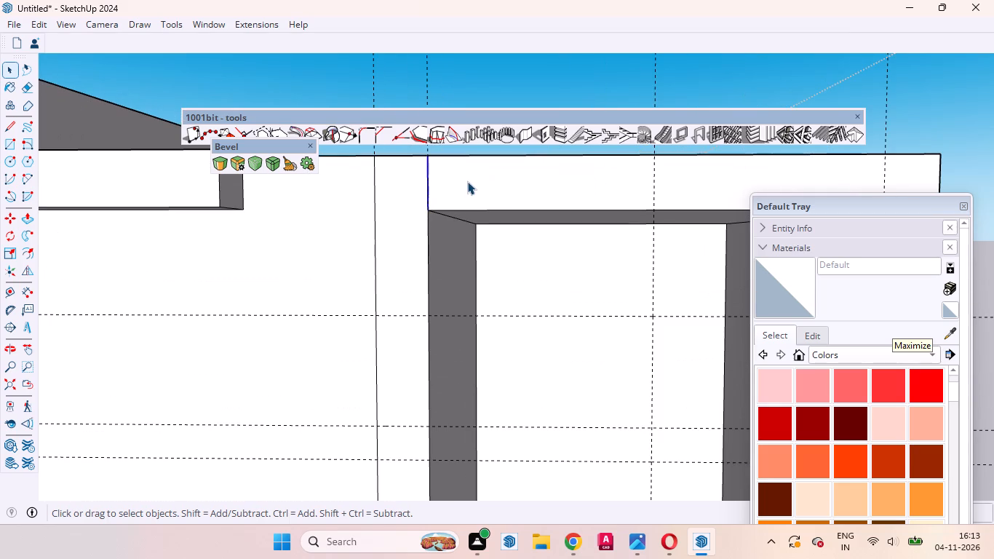
key(Delete)
Pull the border face along the recess's left, top and right sides outward by 12 inches.
click(468, 181)
scroll(421, 234, down, 4)
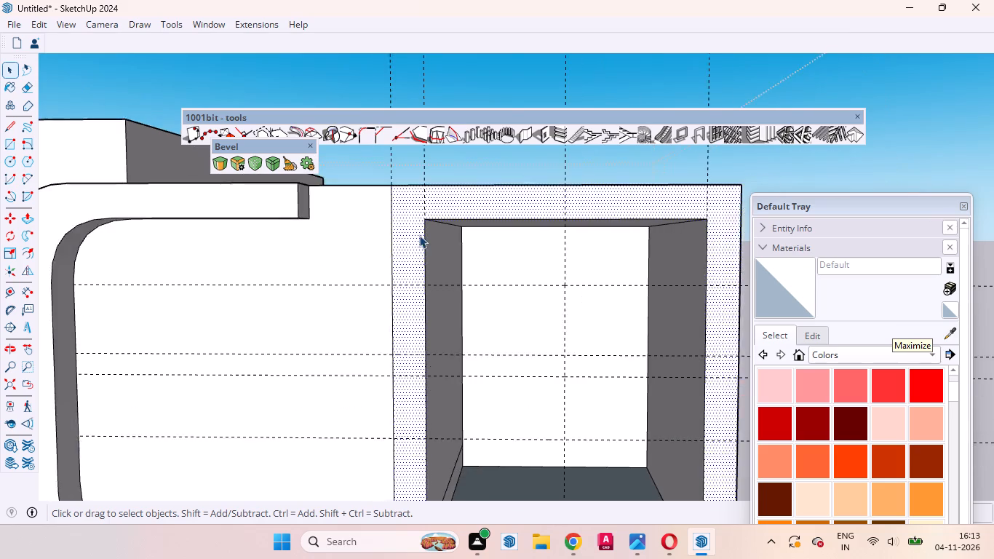
scroll(419, 235, down, 6)
middle_drag(497, 258, 424, 257)
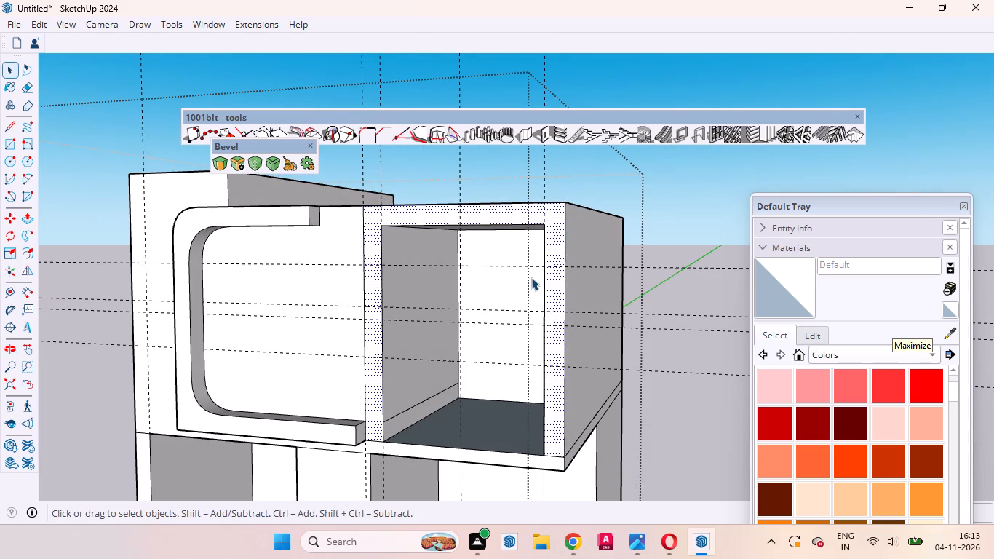
key(p)
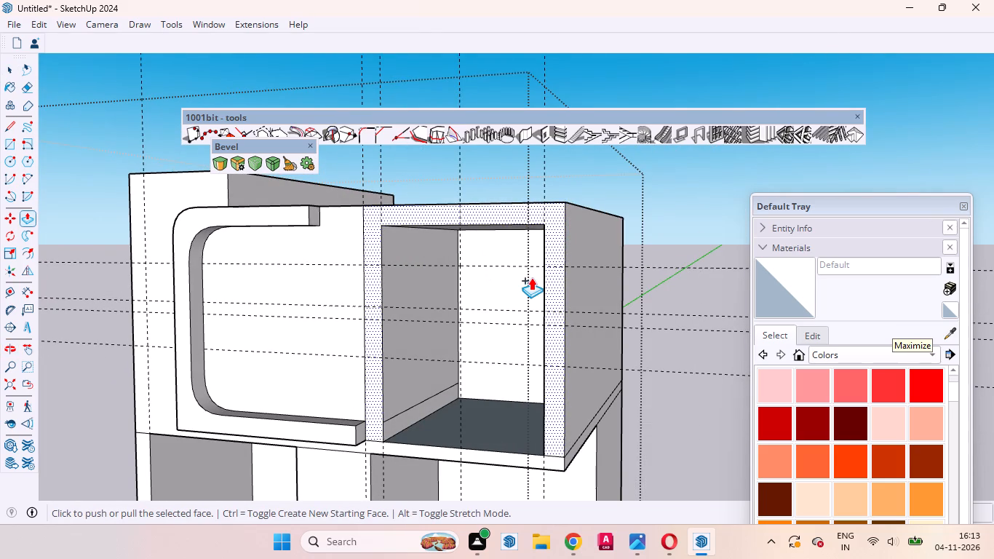
click(557, 214)
text(12)
key(Return)
key(space)
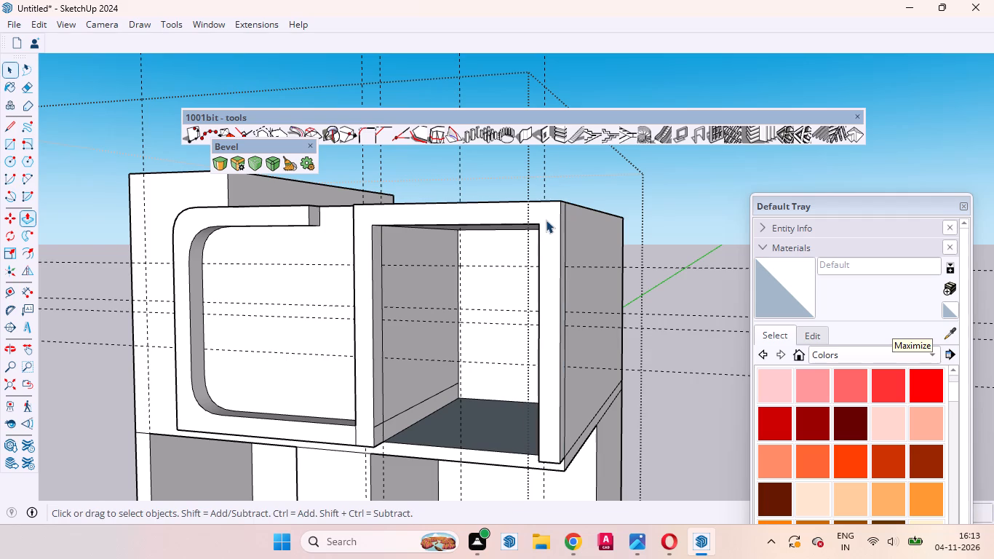
Bevel the two inner top corner edges of the projecting recess border, with the curves meeting at the opening's top midpoint as an arch.
scroll(492, 289, down, 4)
middle_drag(432, 263, 478, 231)
scroll(469, 218, up, 6)
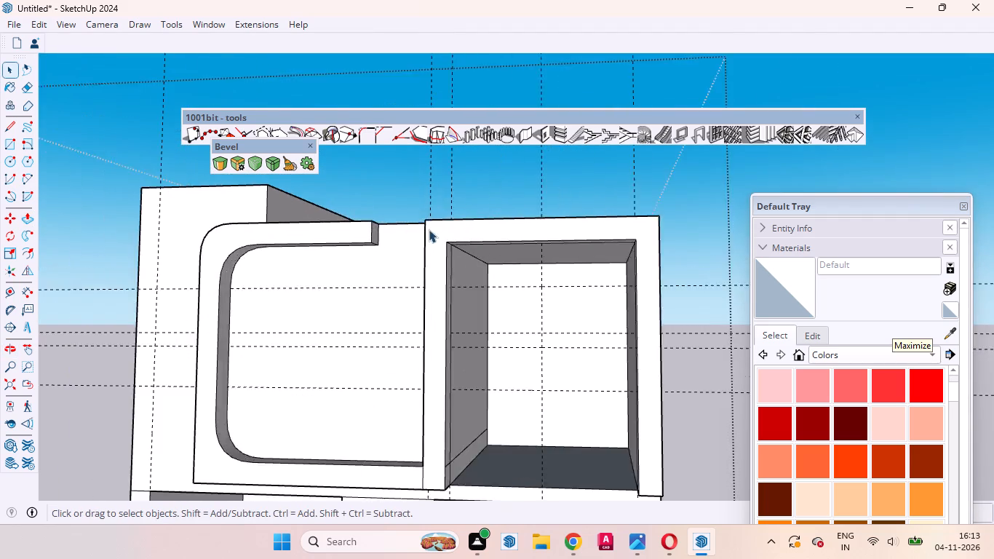
scroll(429, 229, up, 9)
scroll(461, 253, down, 1)
scroll(461, 253, up, 3)
click(457, 248)
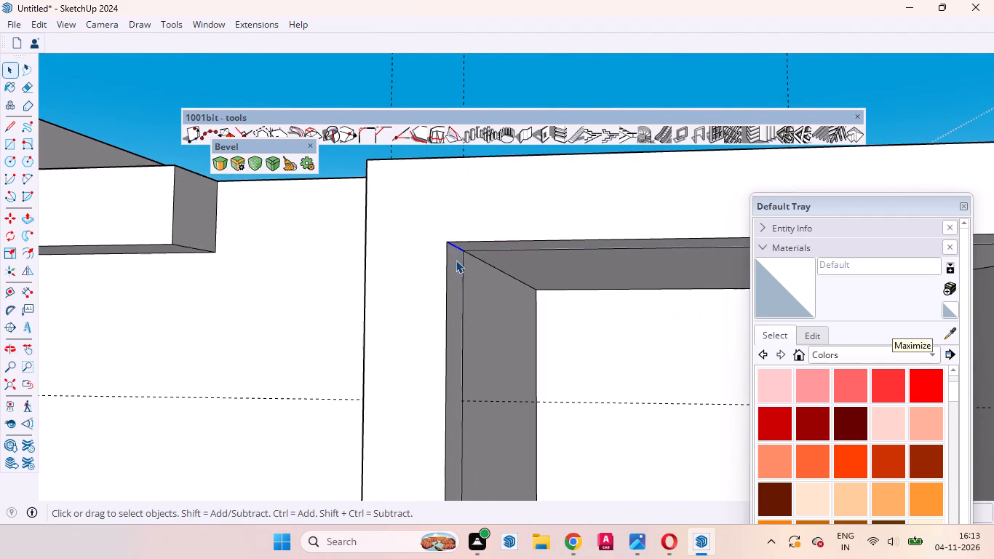
scroll(456, 260, down, 14)
middle_drag(479, 298, 590, 259)
scroll(701, 259, up, 2)
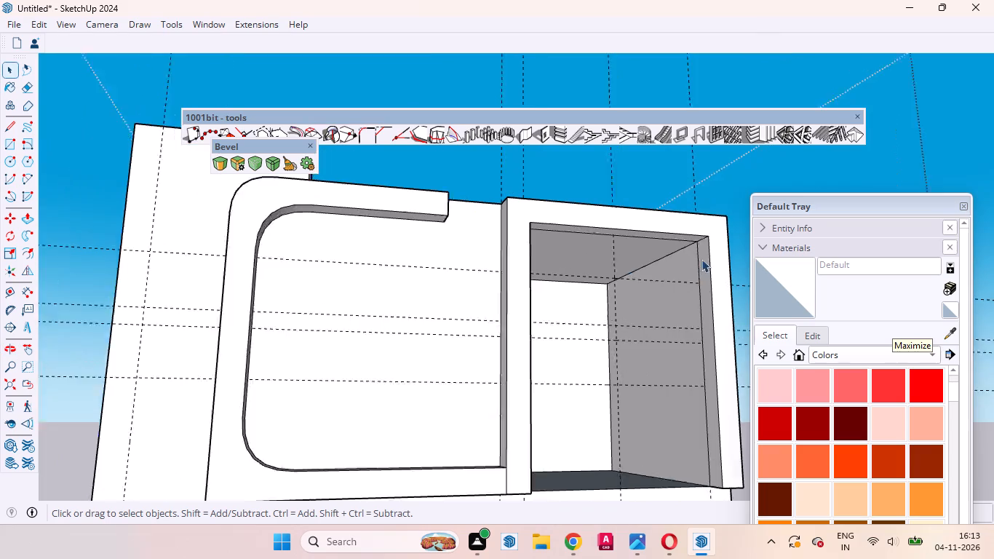
scroll(701, 259, up, 5)
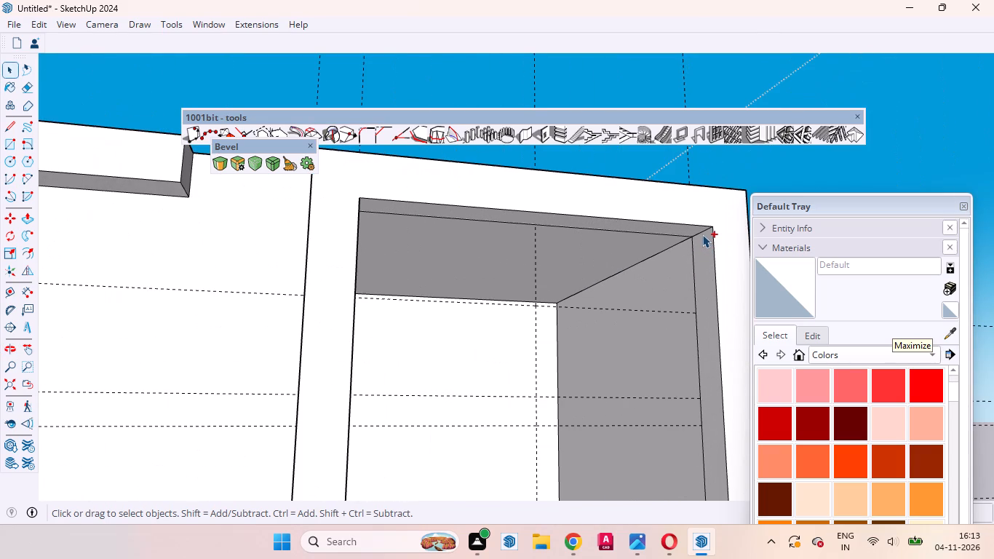
ctrl+click(700, 233)
ctrl+scroll(623, 273, down, 8)
ctrl+scroll(504, 253, up, 2)
ctrl+middle_drag(531, 271, 422, 264)
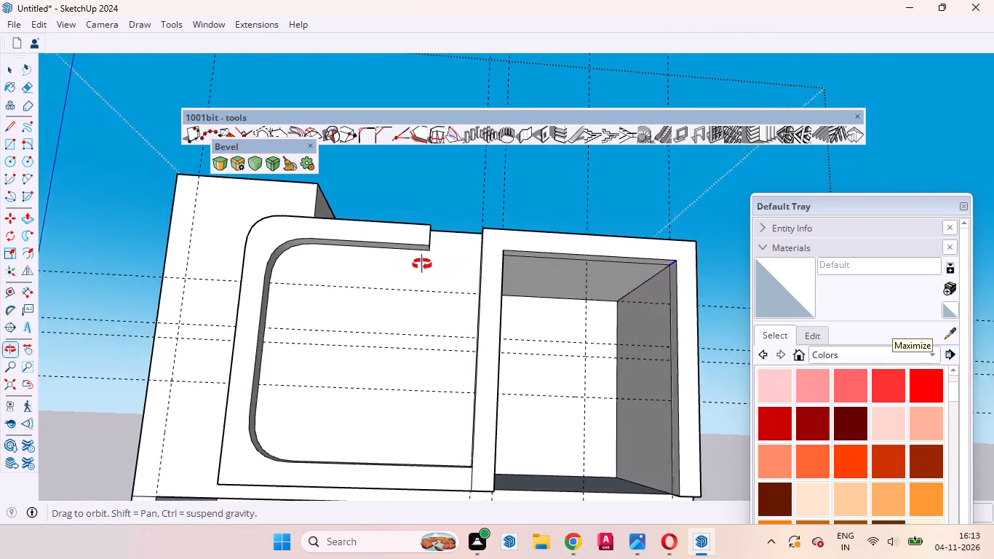
ctrl+middle_drag(422, 264, 422, 203)
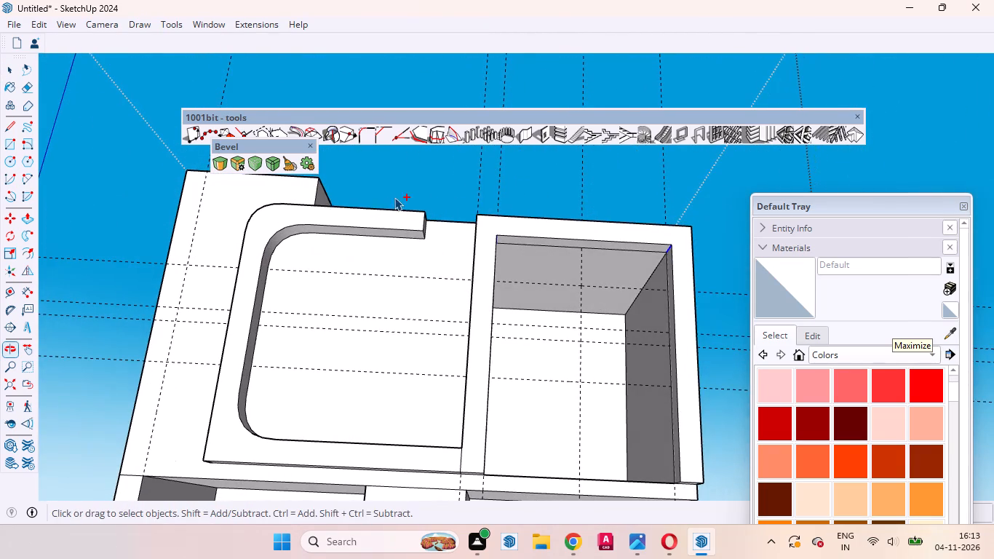
click(226, 165)
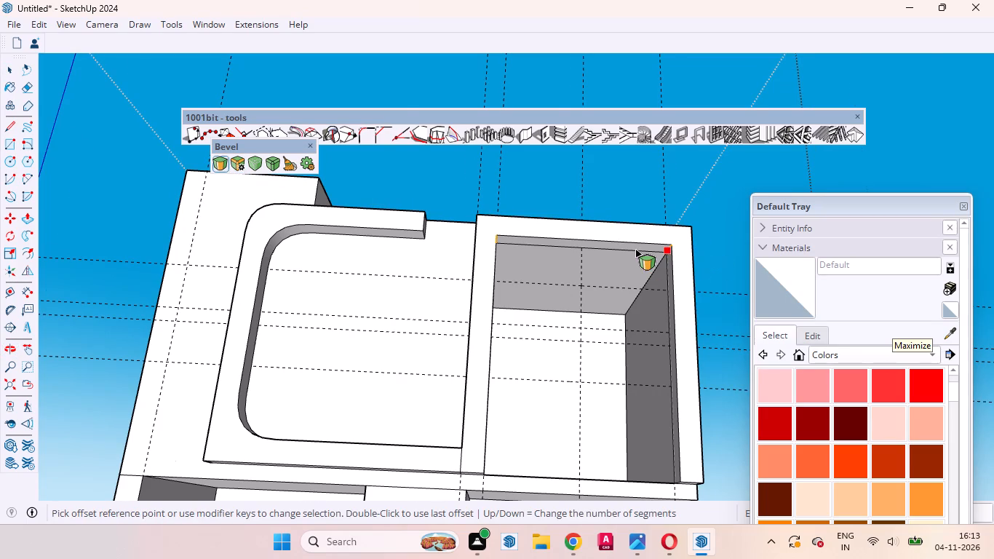
scroll(635, 249, up, 4)
middle_drag(528, 241, 456, 228)
scroll(516, 264, down, 4)
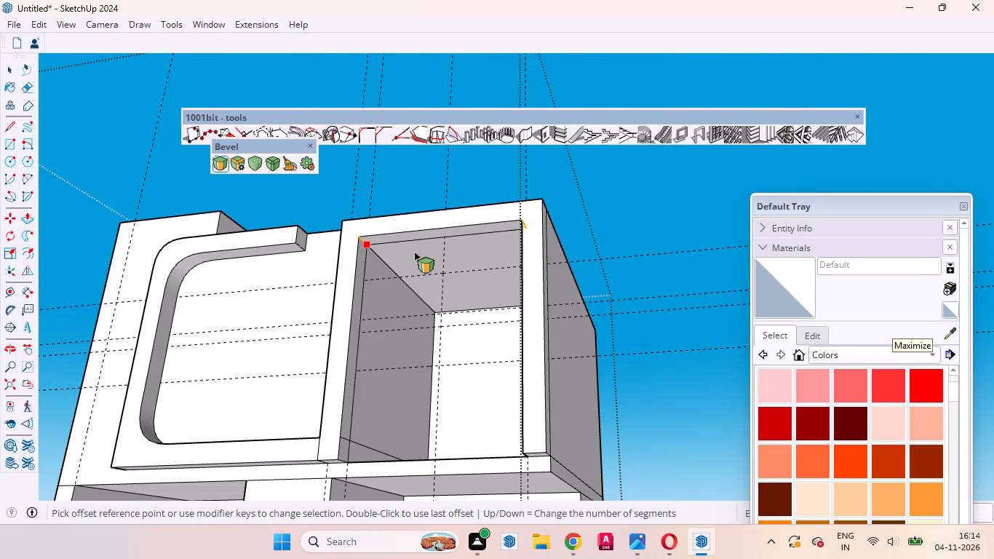
click(373, 245)
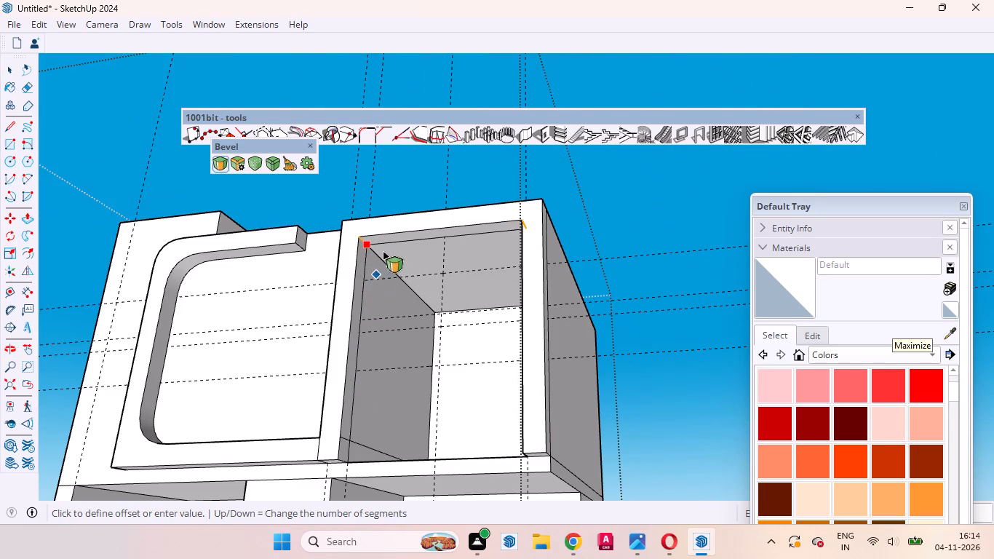
click(439, 236)
middle_drag(466, 288, 480, 296)
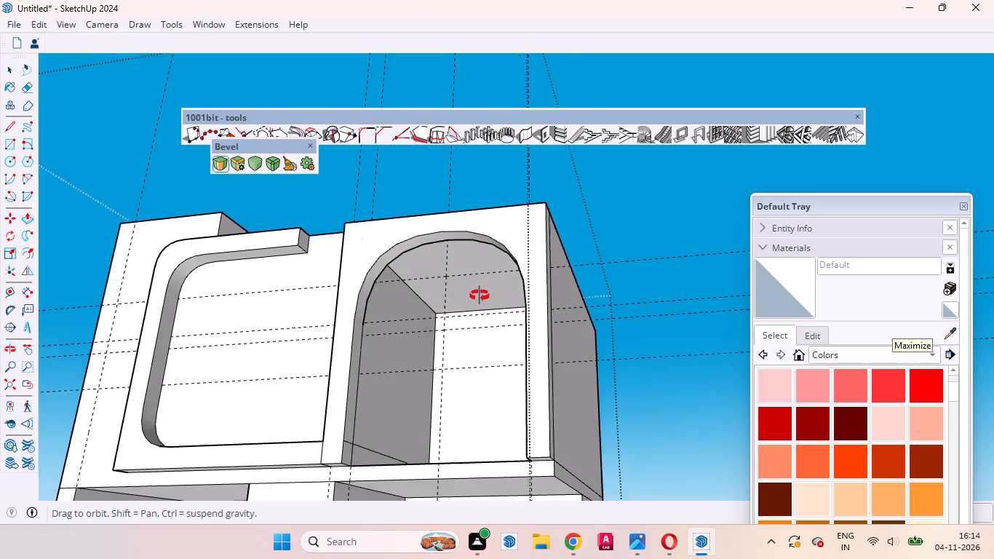
middle_drag(480, 296, 528, 301)
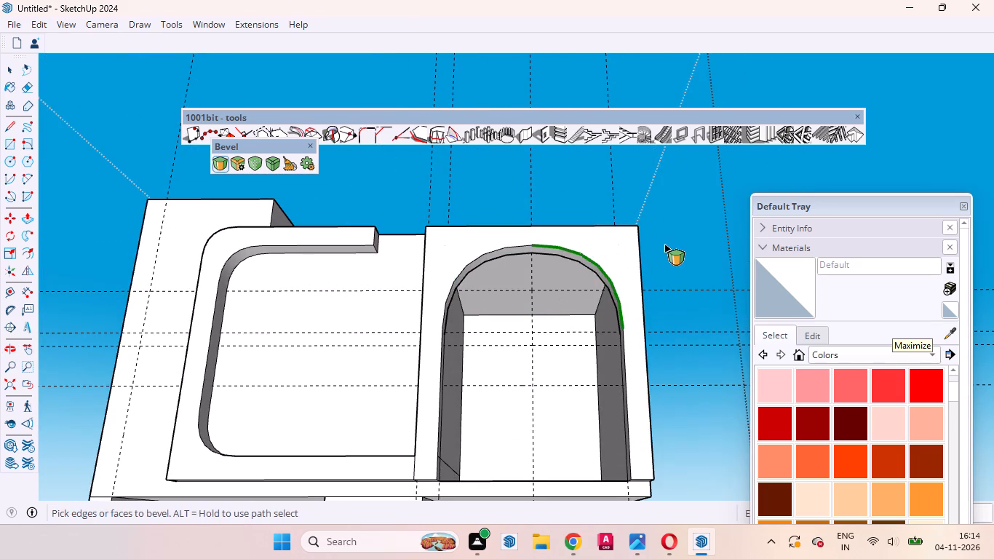
key(space)
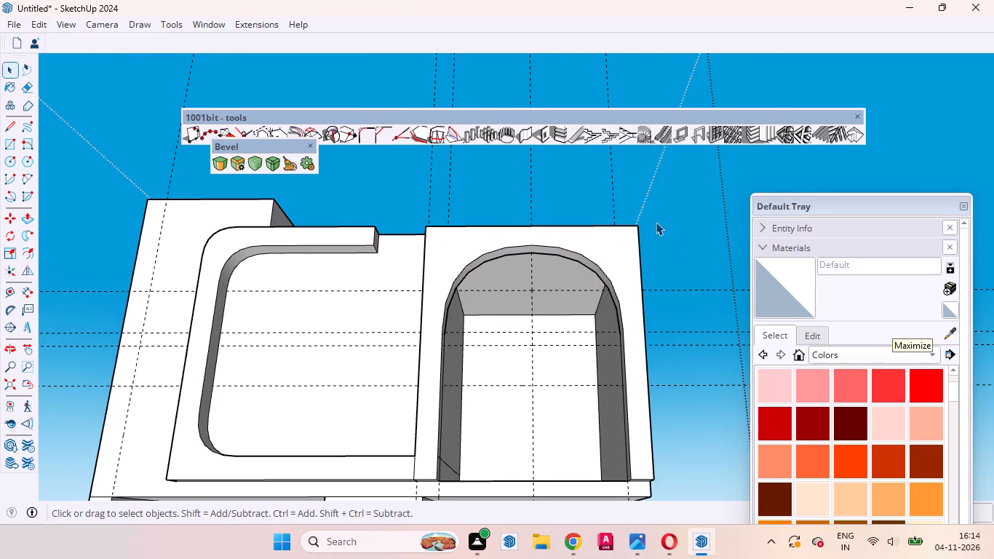
Bevel the projecting border's two outer top corner edges, with the curves meeting at the middle of its top edge to match the inner arch.
scroll(528, 316, down, 3)
middle_drag(468, 245, 505, 491)
scroll(486, 361, up, 4)
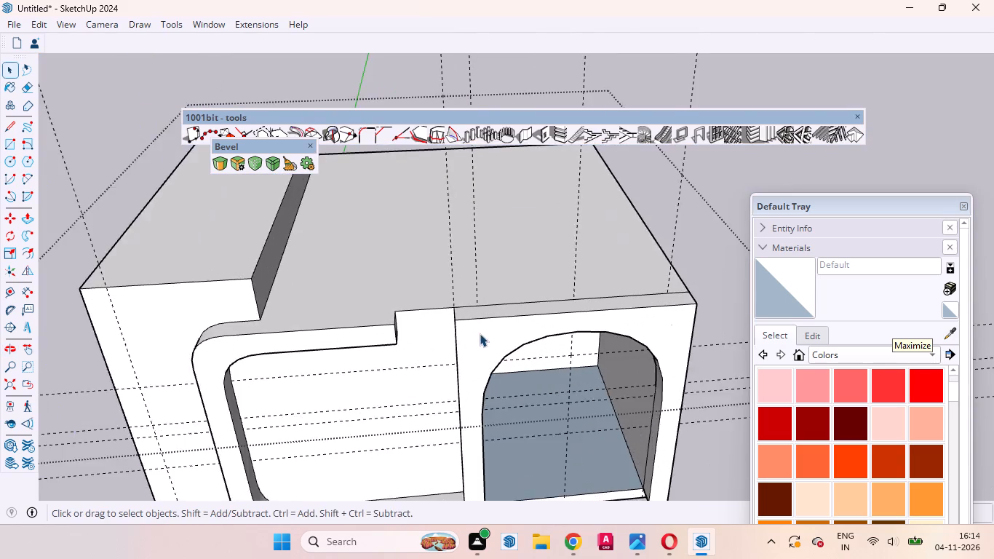
scroll(480, 333, up, 11)
middle_drag(455, 320, 603, 290)
scroll(531, 306, up, 4)
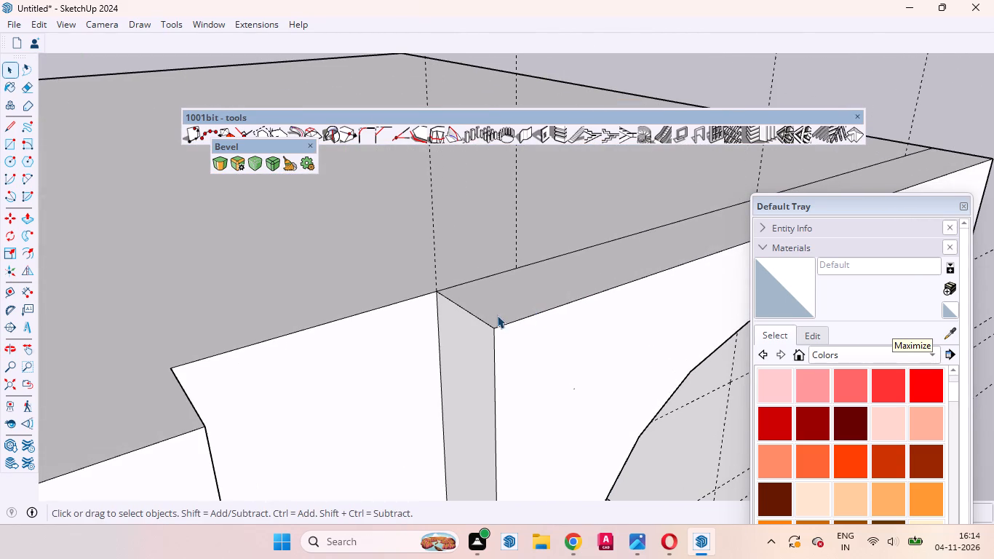
ctrl+click(474, 316)
ctrl+scroll(437, 343, down, 14)
ctrl+middle_drag(539, 310, 227, 333)
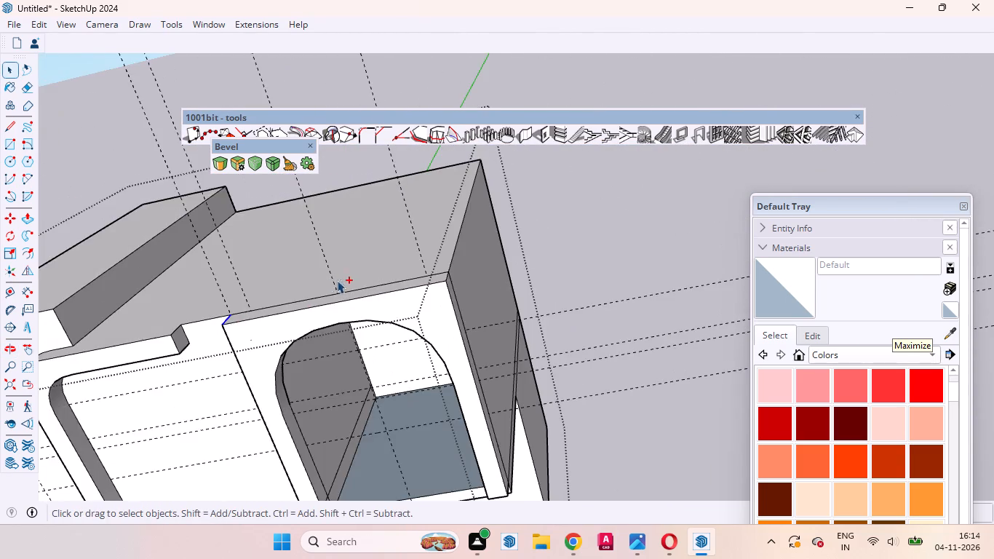
ctrl+scroll(365, 282, up, 8)
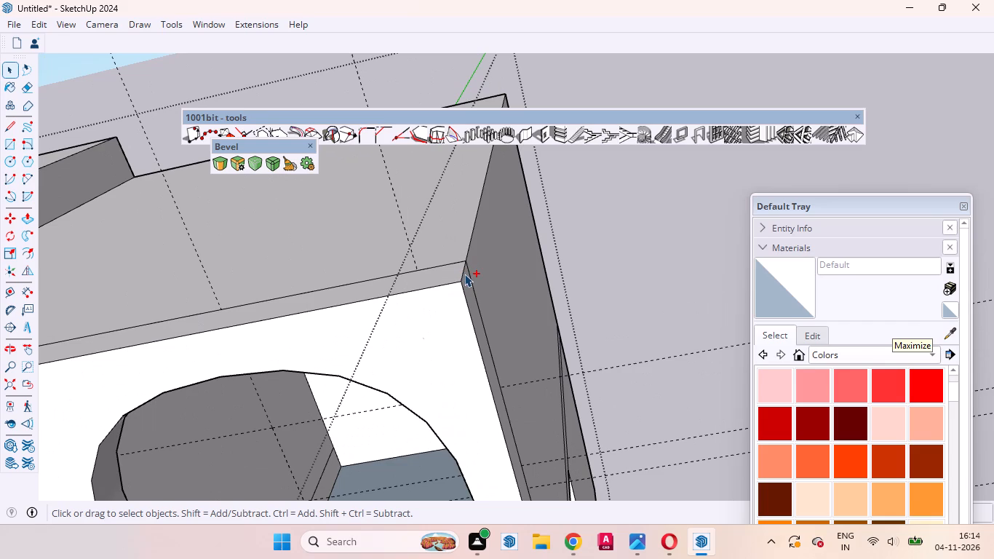
ctrl+click(464, 274)
click(220, 157)
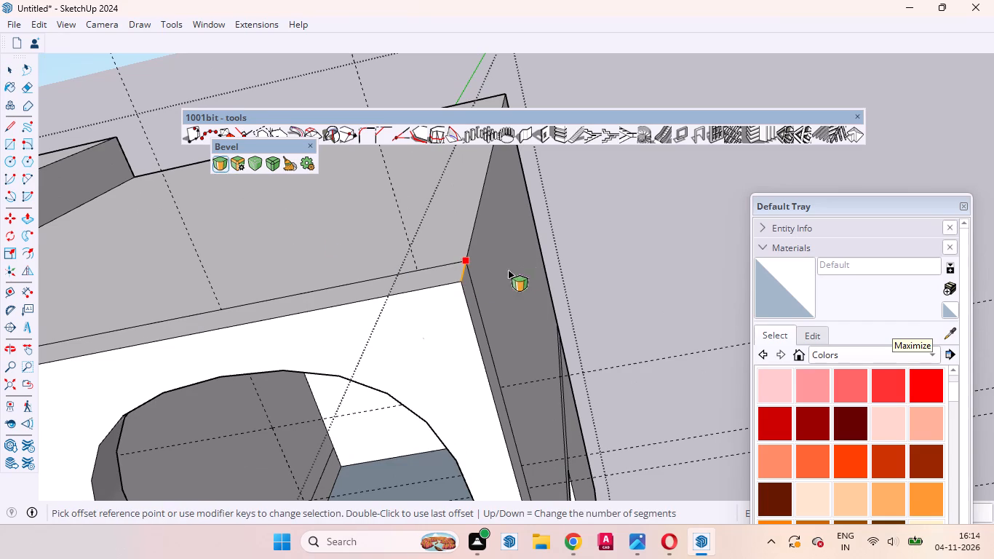
scroll(528, 263, down, 6)
scroll(512, 266, up, 3)
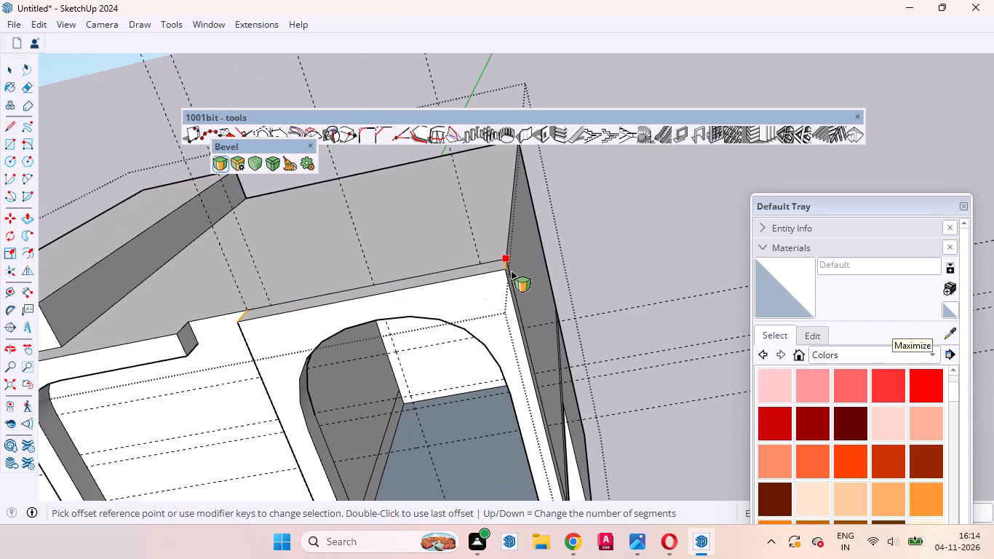
scroll(511, 262, up, 6)
middle_drag(502, 290, 472, 296)
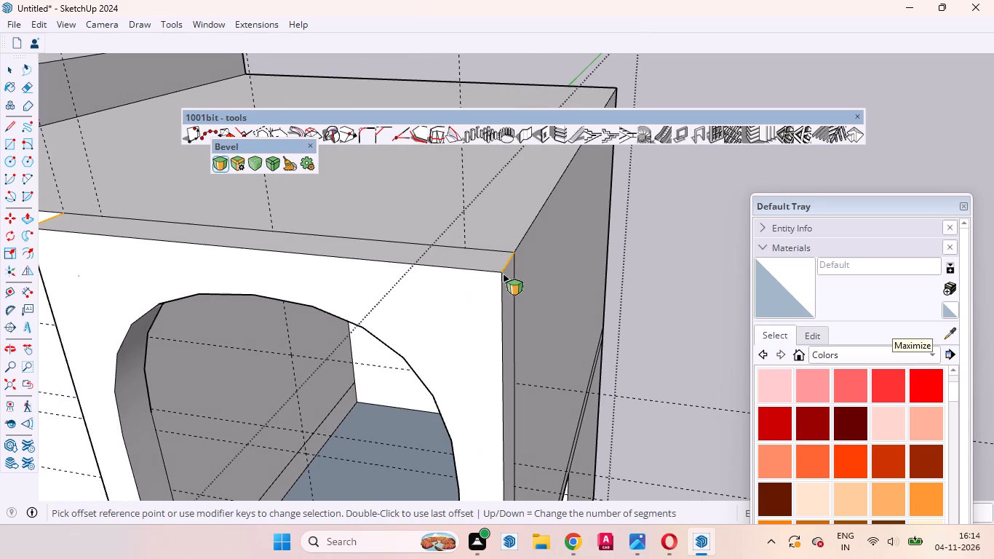
click(506, 268)
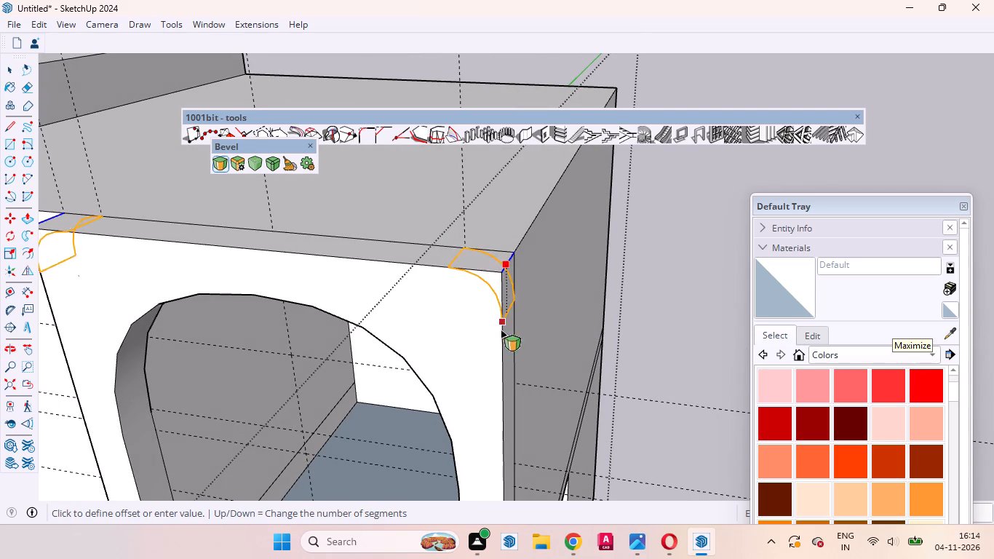
scroll(485, 415, down, 3)
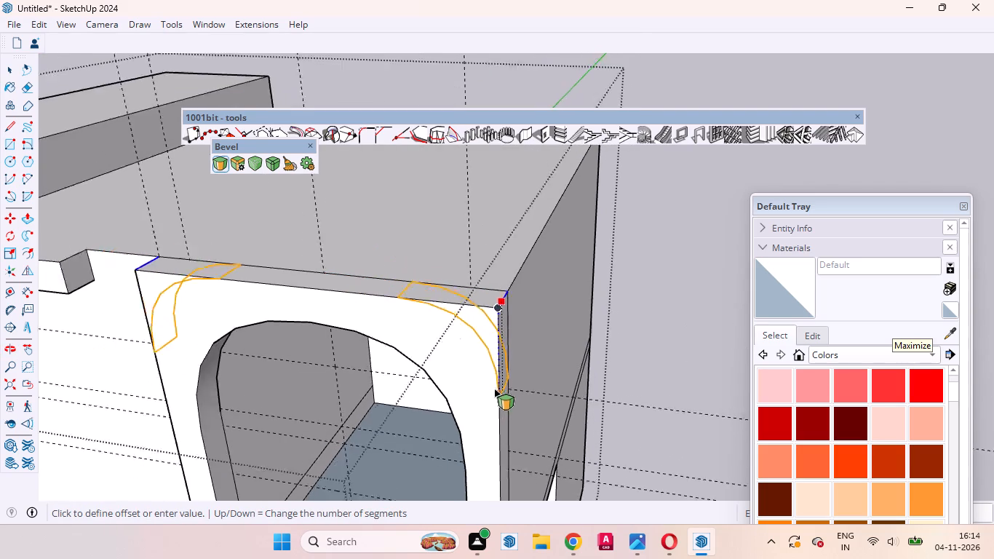
scroll(494, 389, down, 9)
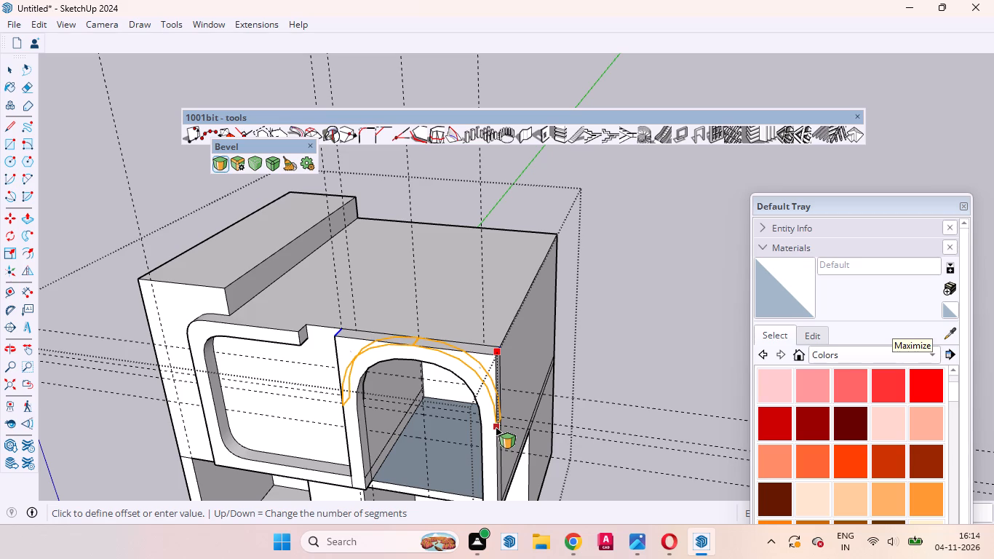
click(496, 427)
scroll(603, 320, down, 4)
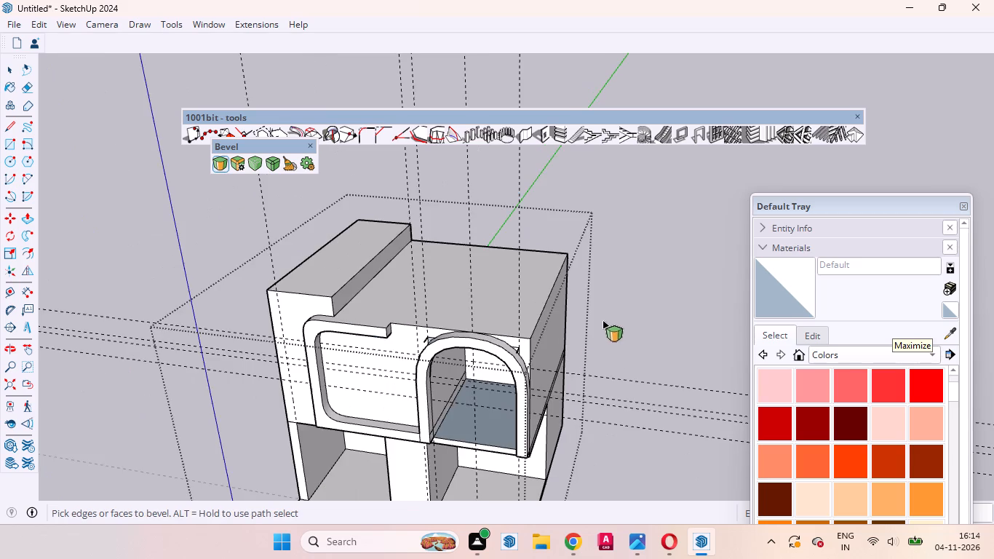
middle_drag(568, 361, 667, 254)
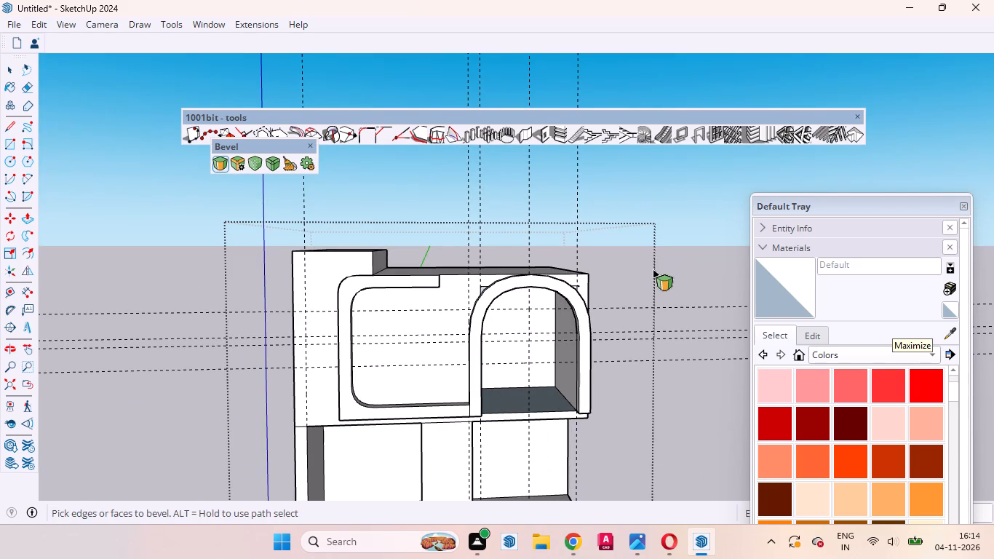
key(space)
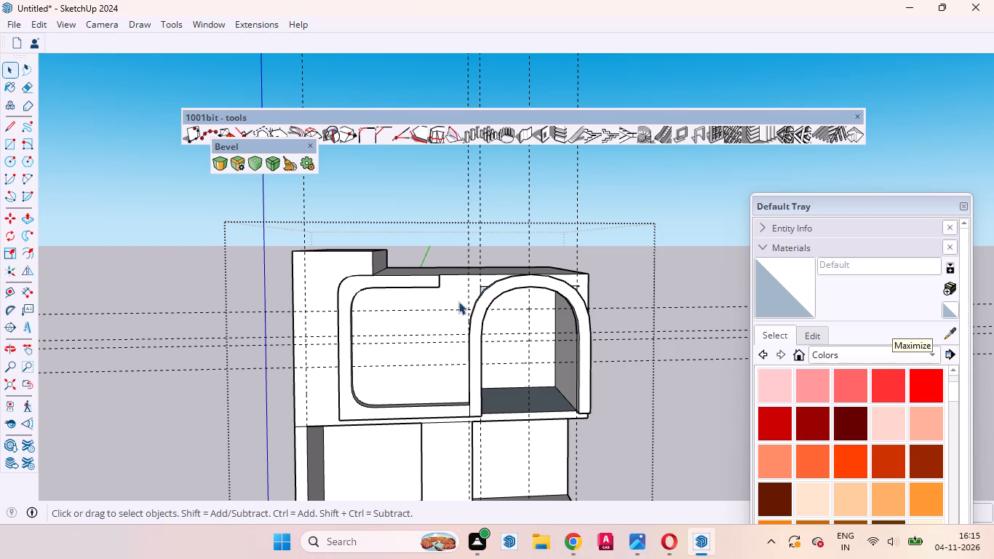
Reverse the blue triangular face left over on the wall beside the arch's upper-left curve.
scroll(475, 295, up, 20)
scroll(475, 295, up, 10)
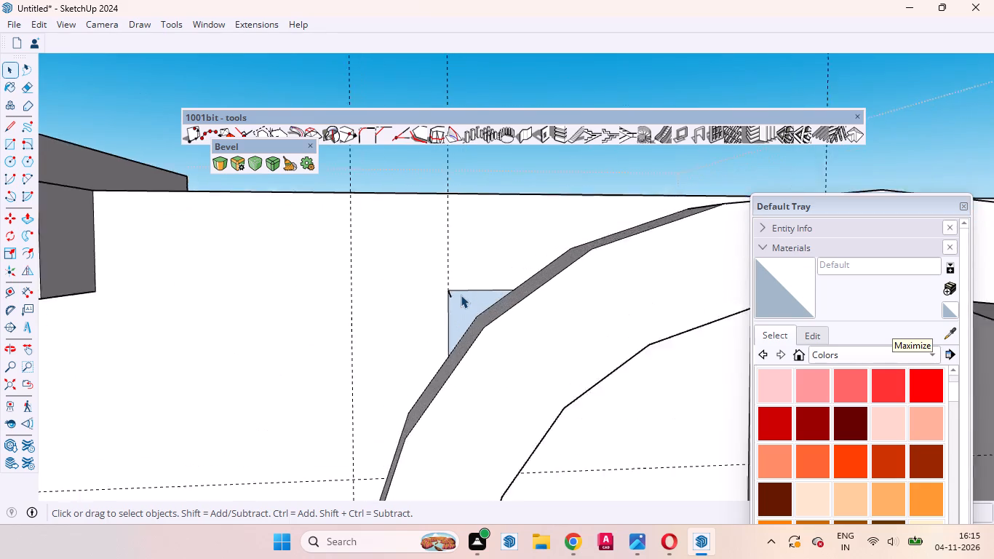
scroll(461, 295, up, 3)
middle_drag(464, 317, 542, 423)
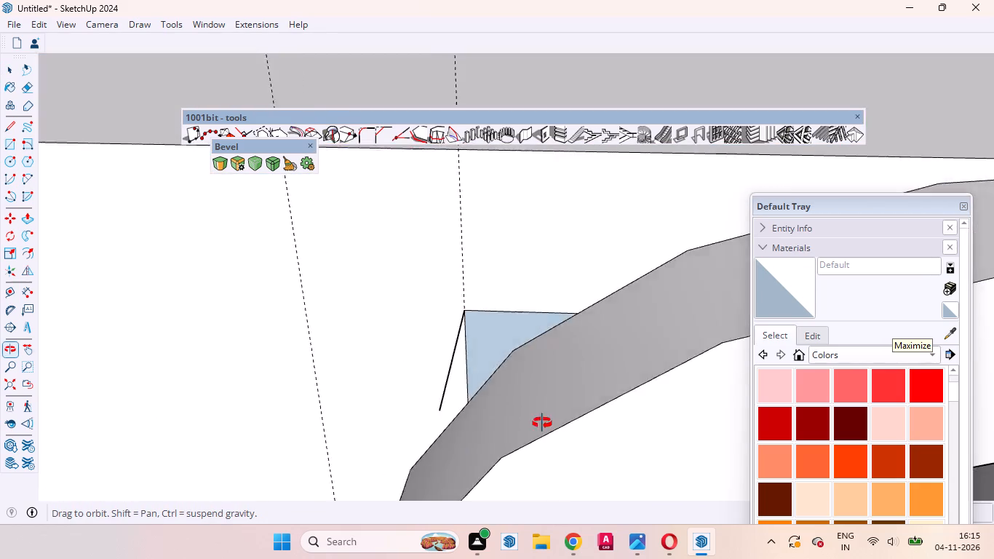
middle_drag(542, 423, 626, 330)
scroll(490, 350, up, 4)
scroll(493, 351, down, 1)
scroll(495, 351, up, 1)
click(504, 345)
right_click(506, 345)
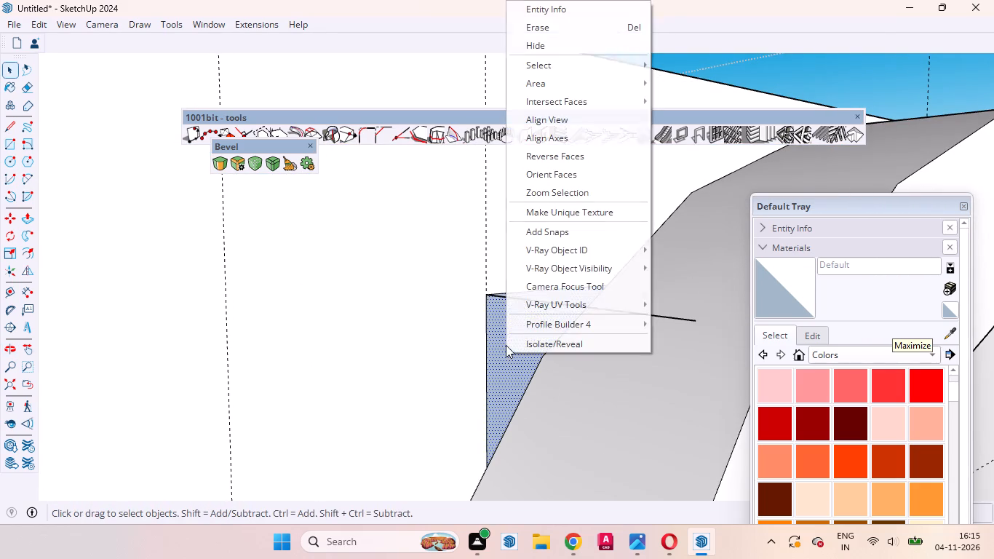
click(543, 162)
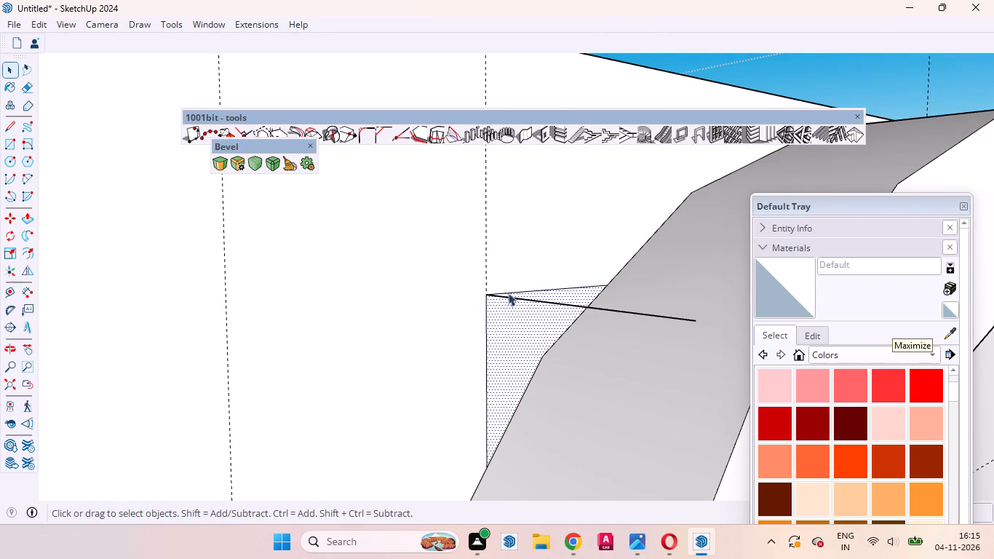
Erase the stray diagonal edge crossing the arch border's upper-left curve.
click(514, 298)
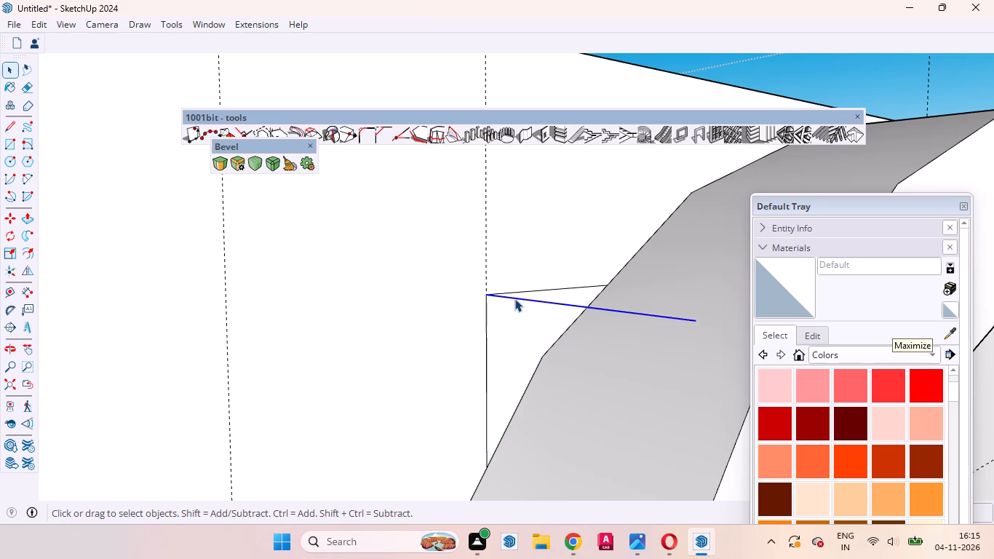
right_click(514, 298)
click(548, 330)
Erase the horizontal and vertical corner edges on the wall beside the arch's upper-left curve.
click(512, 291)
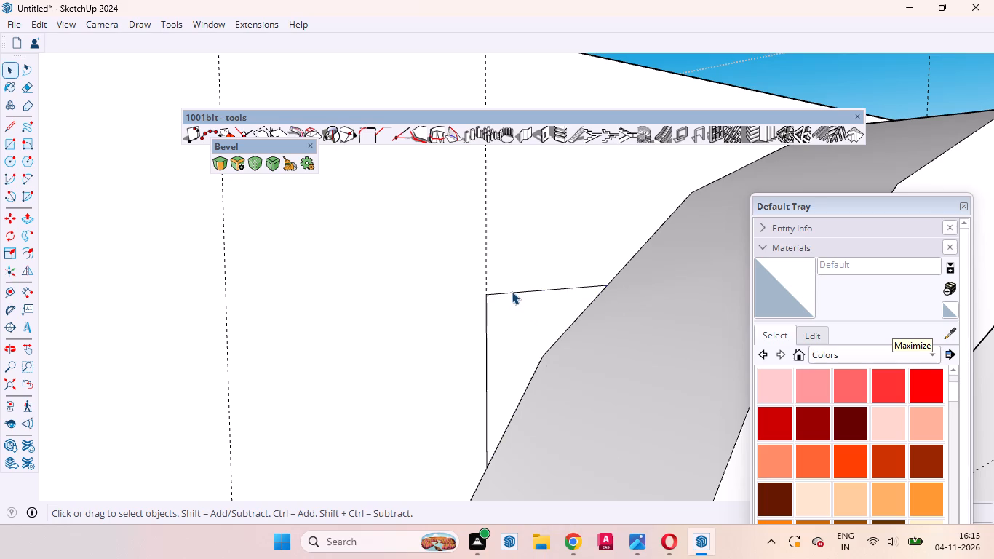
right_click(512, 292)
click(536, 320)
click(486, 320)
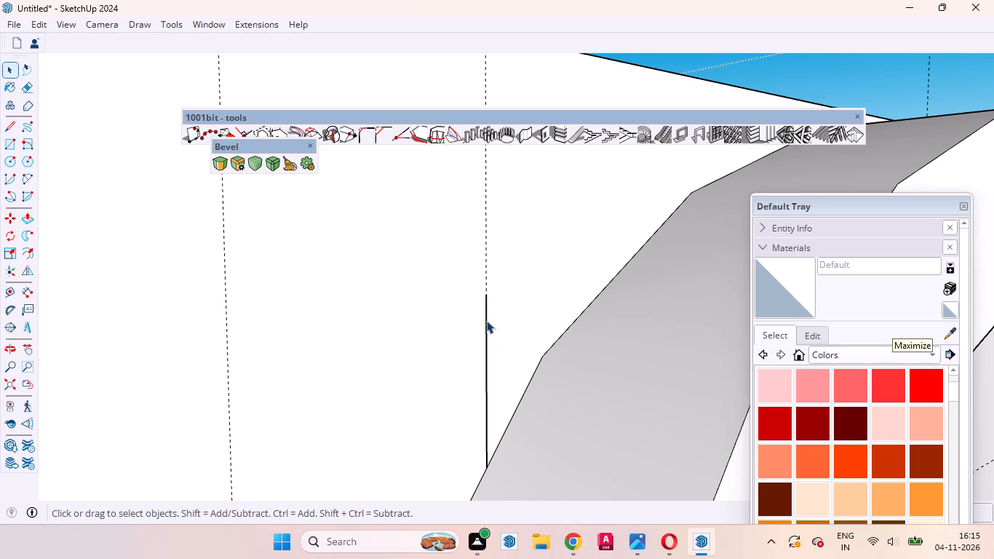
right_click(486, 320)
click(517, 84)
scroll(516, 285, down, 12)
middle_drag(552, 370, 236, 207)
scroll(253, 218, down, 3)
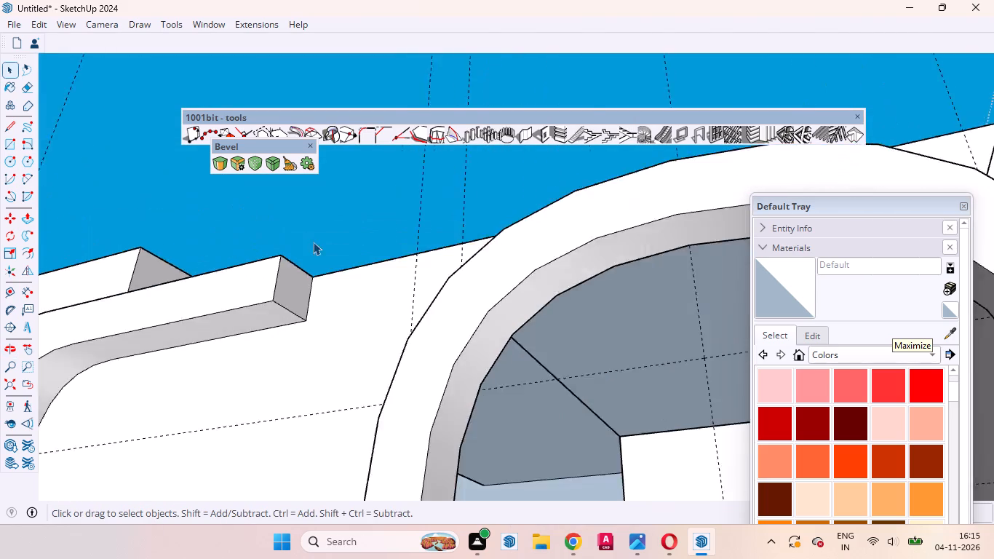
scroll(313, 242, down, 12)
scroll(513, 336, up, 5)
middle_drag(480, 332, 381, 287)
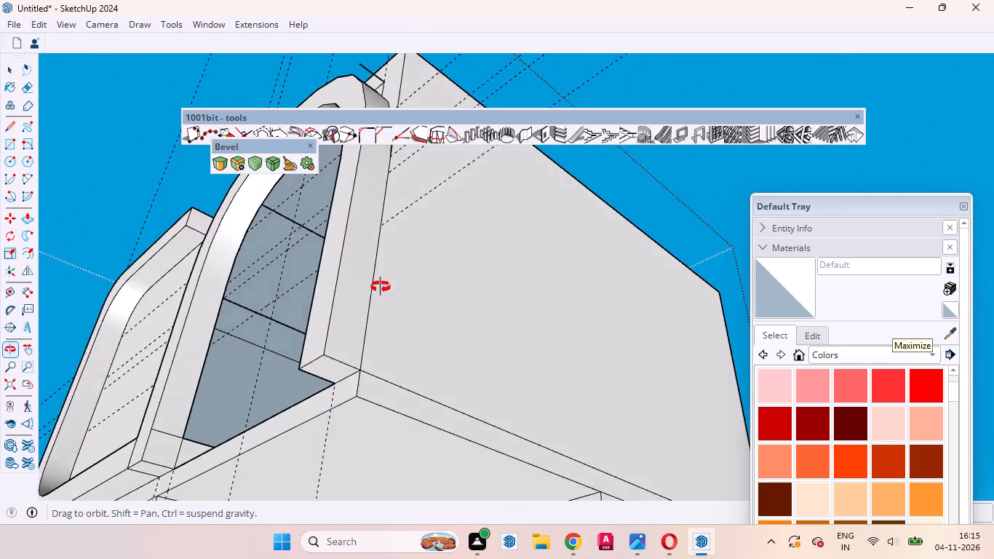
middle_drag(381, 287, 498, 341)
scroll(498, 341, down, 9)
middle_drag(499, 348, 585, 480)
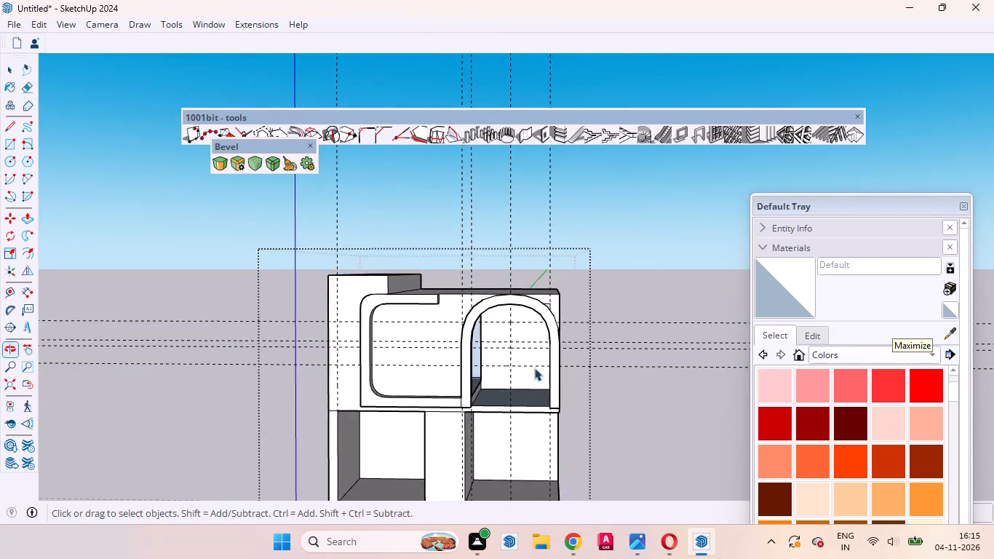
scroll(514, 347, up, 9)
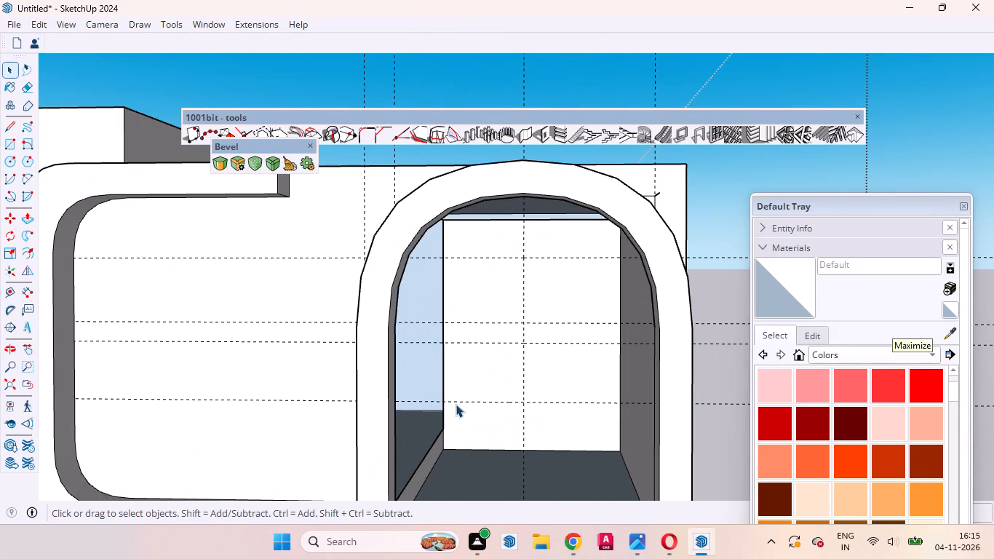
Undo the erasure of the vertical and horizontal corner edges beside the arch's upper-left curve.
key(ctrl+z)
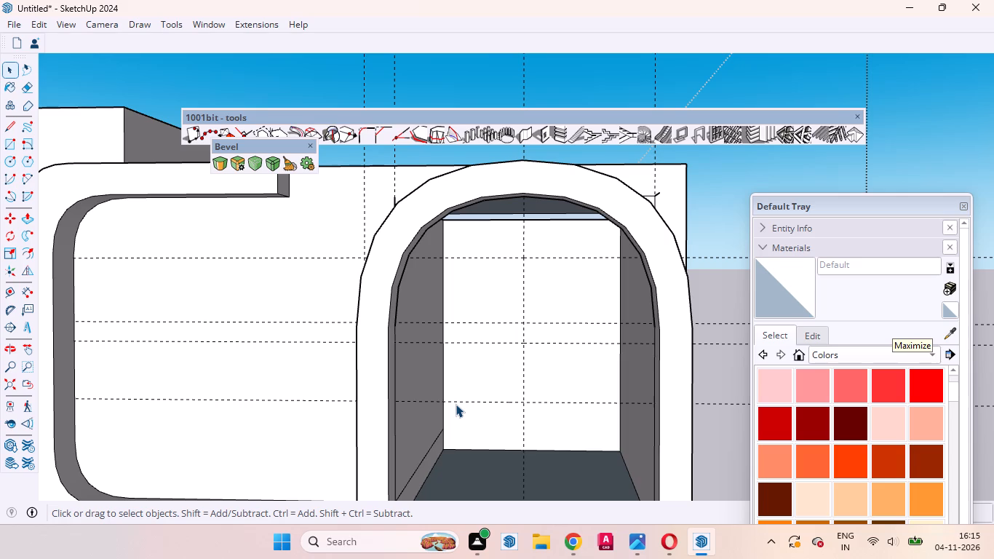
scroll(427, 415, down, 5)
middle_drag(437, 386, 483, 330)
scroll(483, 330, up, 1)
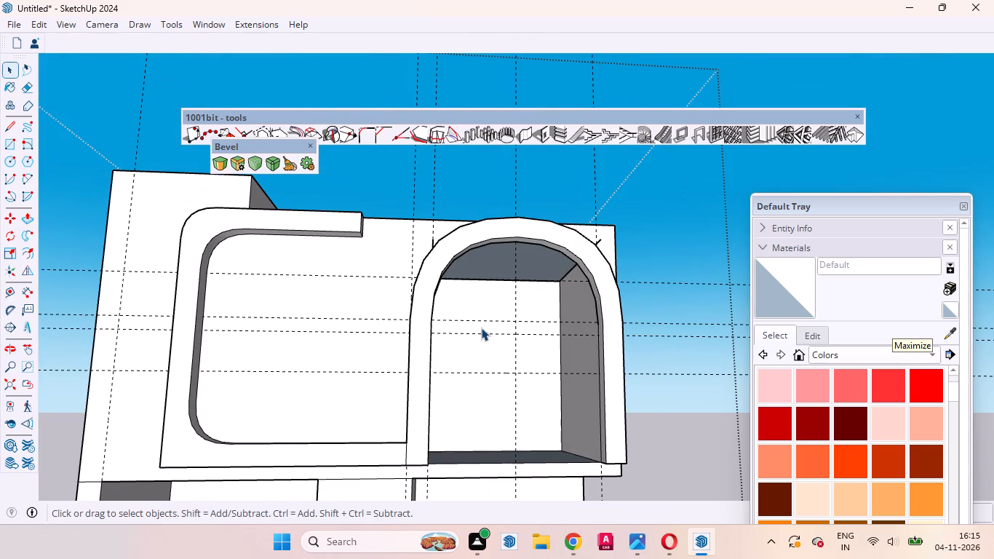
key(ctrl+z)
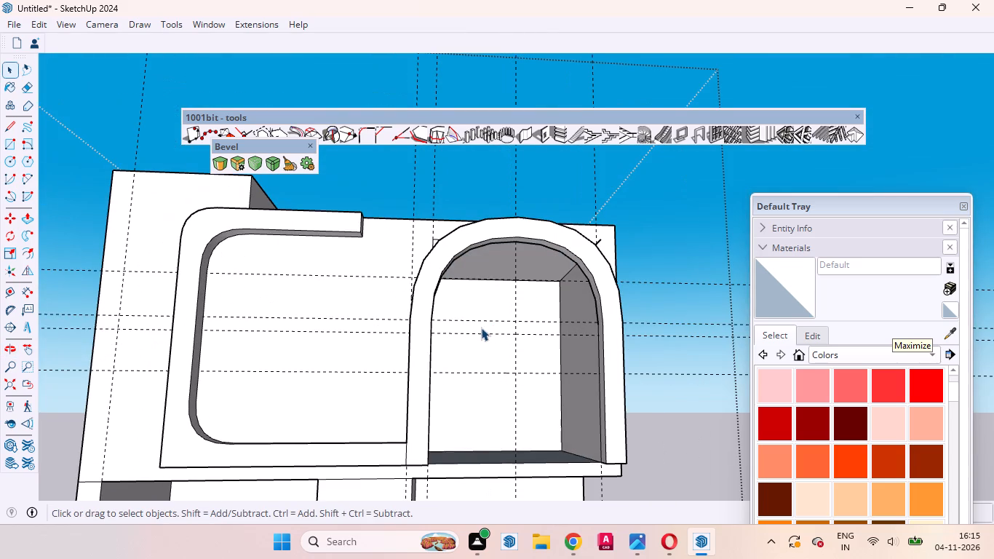
Erase the short stray diagonal edge beside the arch's upper-right curve.
scroll(593, 237, up, 7)
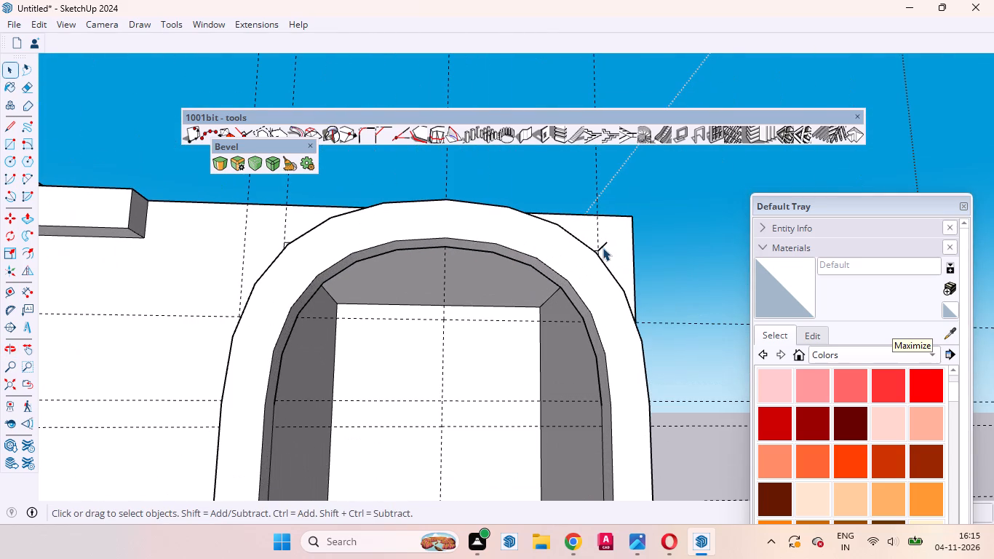
click(603, 245)
right_click(603, 244)
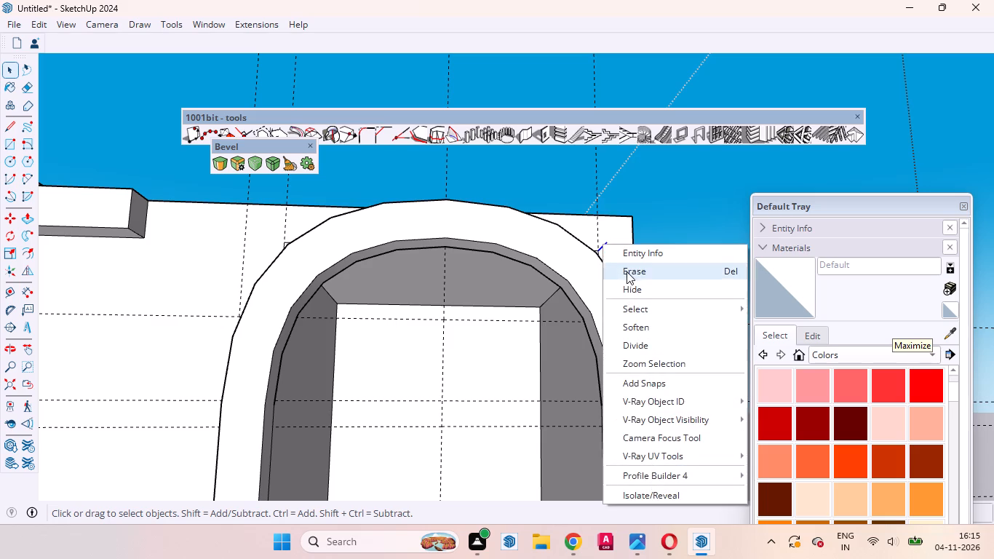
click(627, 271)
Examine the arch border's upper curves, the recess interior and the roof edge from several angles for leftover edges.
scroll(597, 264, down, 10)
middle_drag(513, 279, 433, 212)
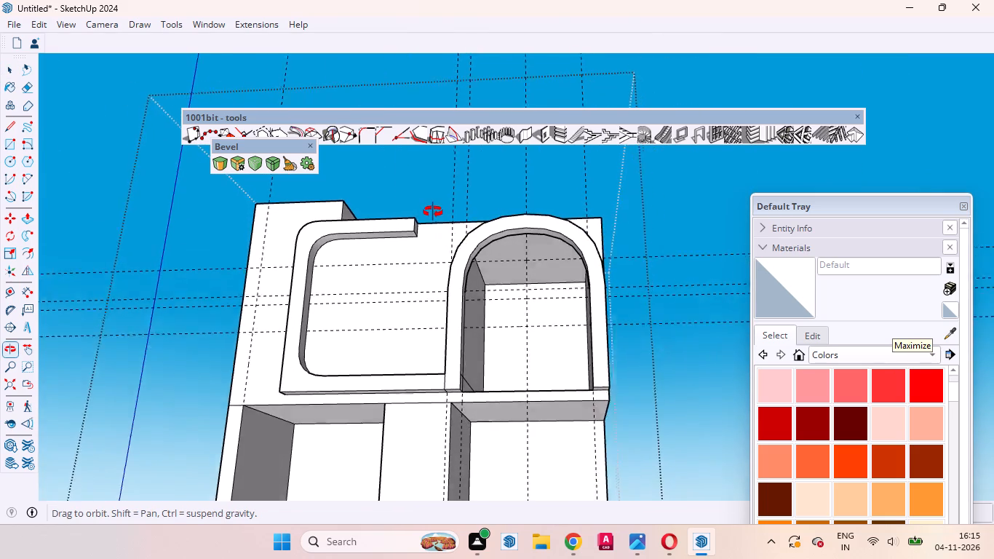
middle_drag(433, 212, 619, 369)
scroll(497, 260, up, 12)
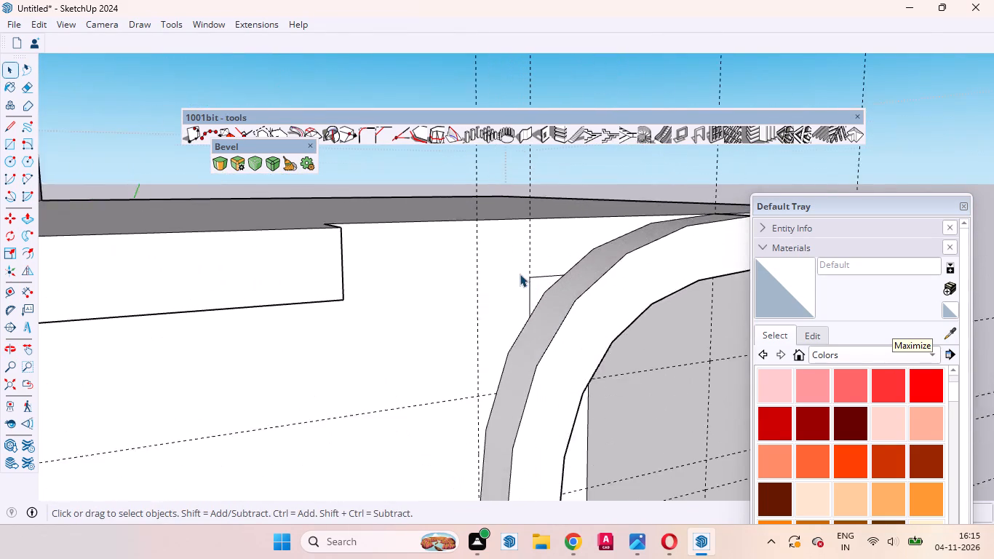
scroll(520, 274, up, 4)
middle_drag(526, 297, 367, 239)
scroll(367, 237, down, 3)
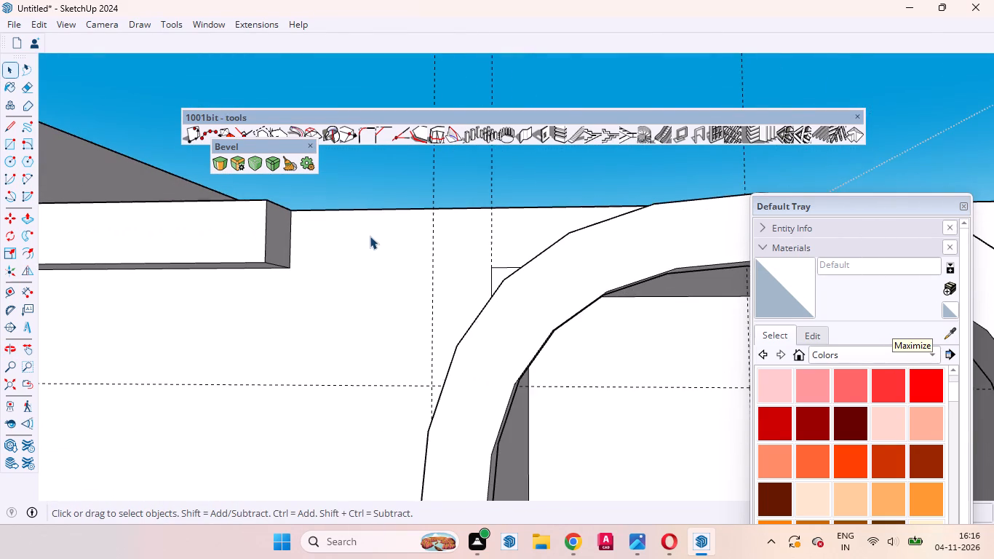
scroll(370, 236, down, 8)
middle_drag(467, 320, 317, 169)
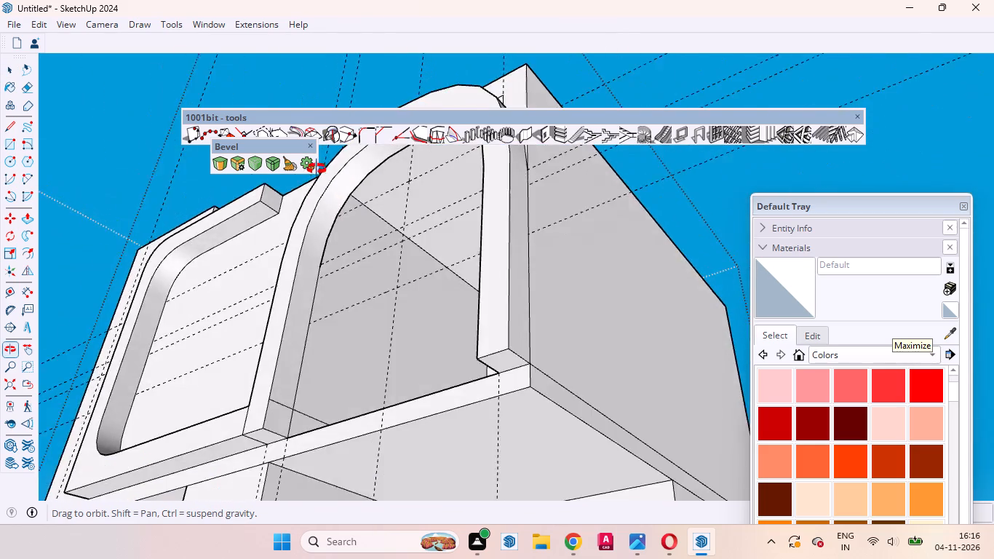
middle_drag(317, 169, 261, 283)
scroll(354, 284, up, 9)
middle_drag(325, 262, 314, 211)
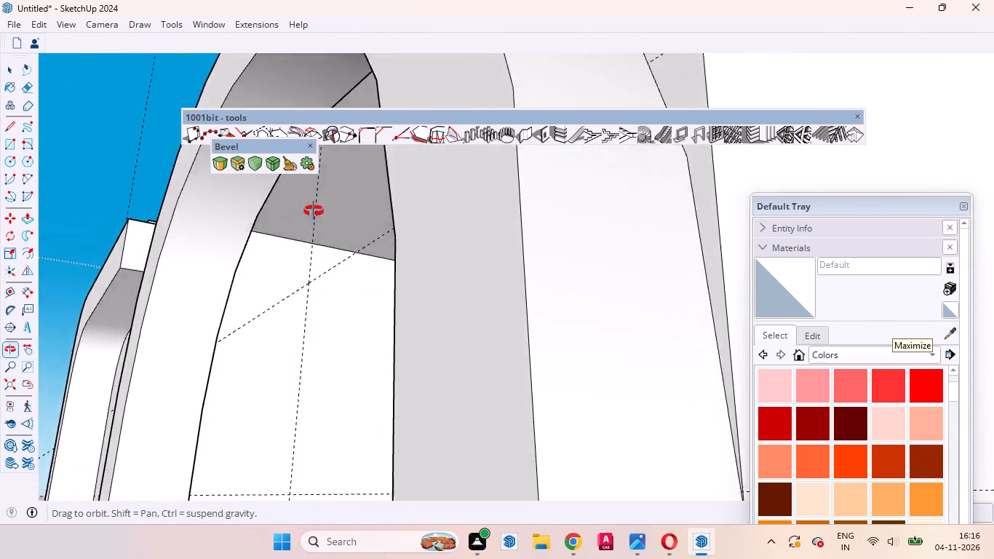
middle_drag(314, 211, 429, 234)
scroll(429, 235, up, 1)
scroll(429, 239, down, 14)
middle_drag(434, 274, 624, 285)
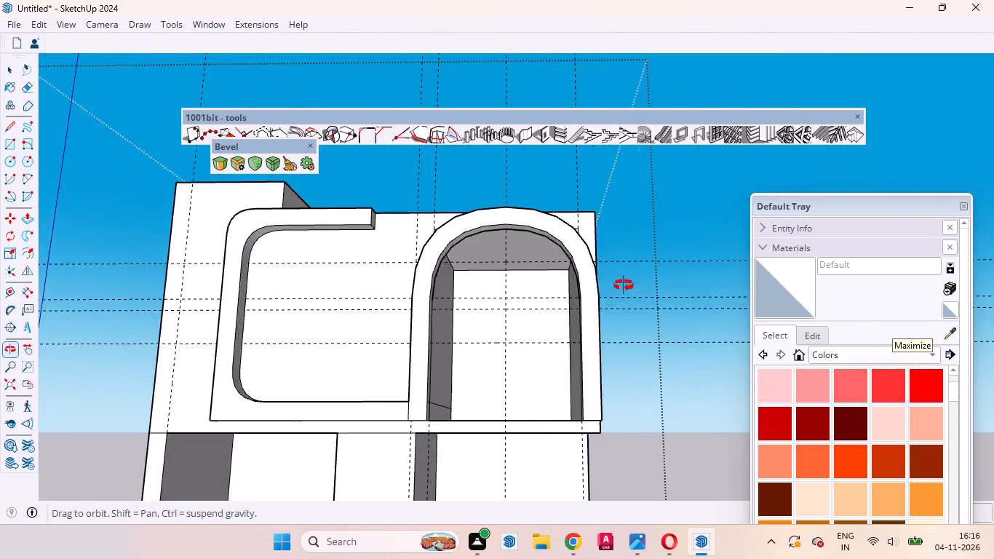
middle_drag(624, 285, 693, 461)
scroll(589, 301, up, 3)
scroll(529, 338, down, 4)
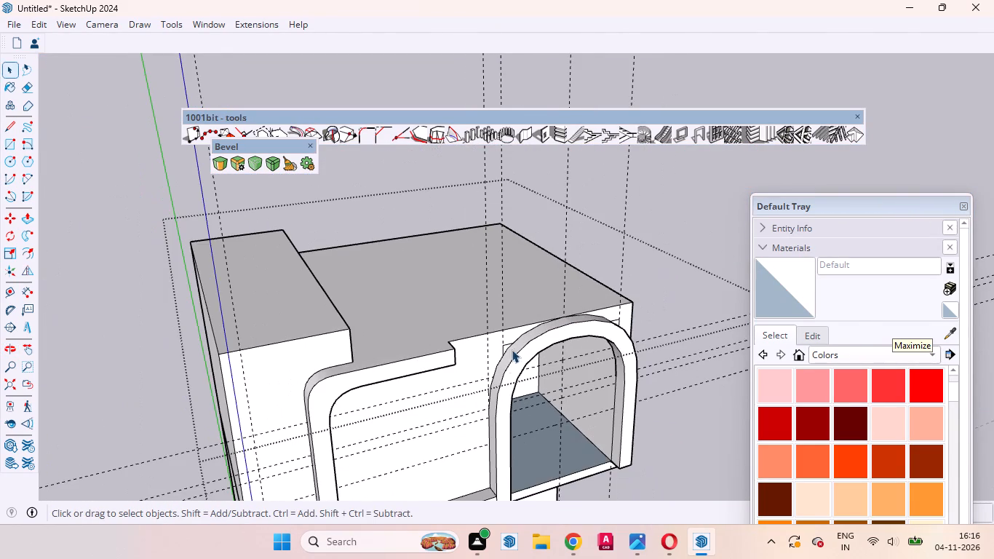
scroll(504, 362, down, 4)
scroll(498, 378, up, 10)
middle_drag(693, 321, 565, 411)
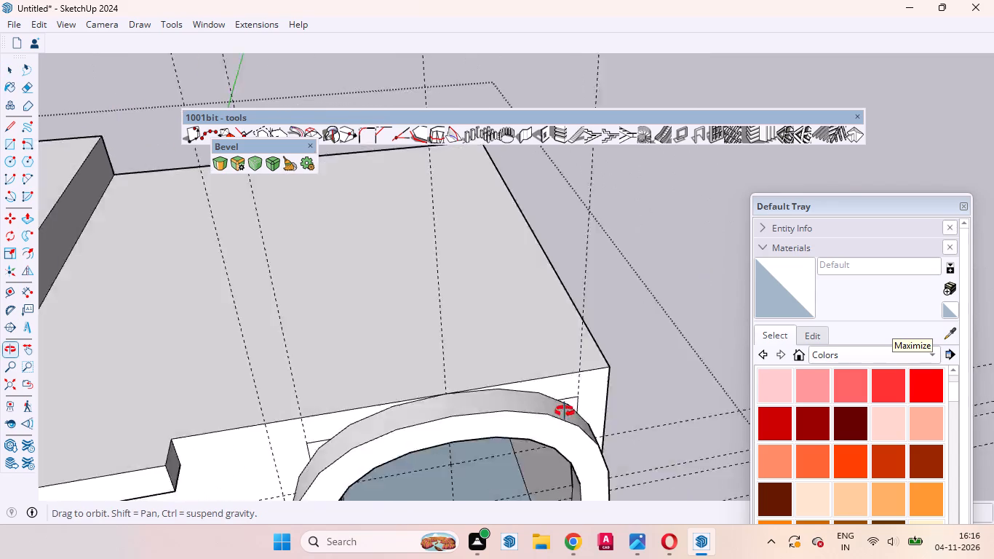
middle_drag(565, 411, 358, 384)
scroll(169, 285, up, 8)
scroll(229, 330, down, 12)
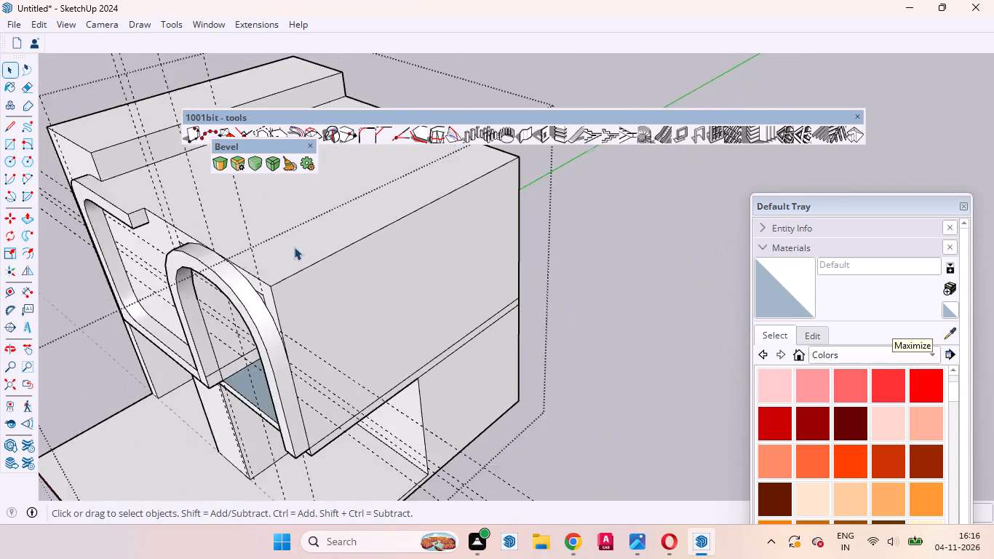
Push/Pull the small face at the foot of the arch border's left inner side across to the right side, forming a bottom border strip.
scroll(294, 247, down, 4)
middle_drag(302, 381, 491, 255)
scroll(491, 255, up, 5)
middle_drag(306, 364, 274, 361)
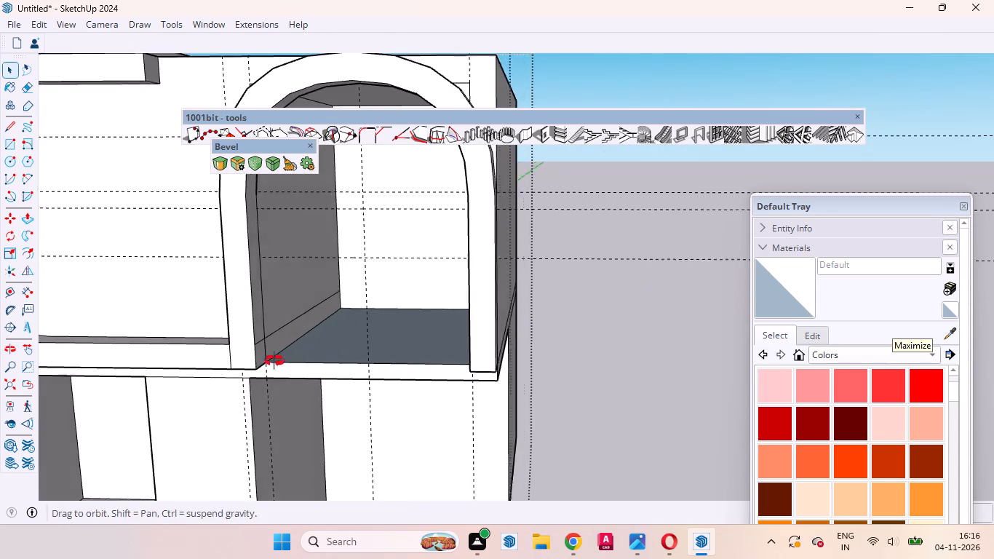
middle_drag(274, 361, 243, 356)
scroll(218, 333, up, 4)
click(178, 325)
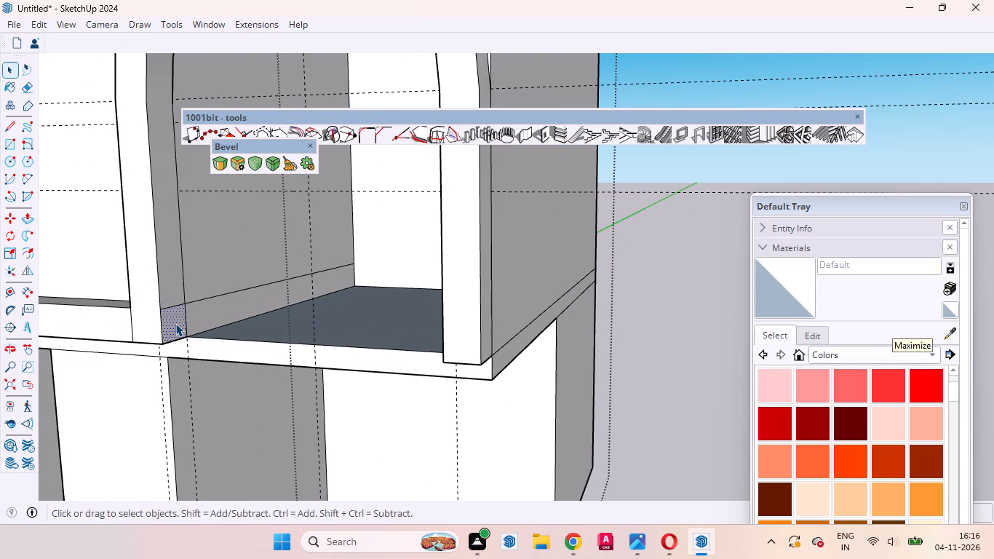
key(p)
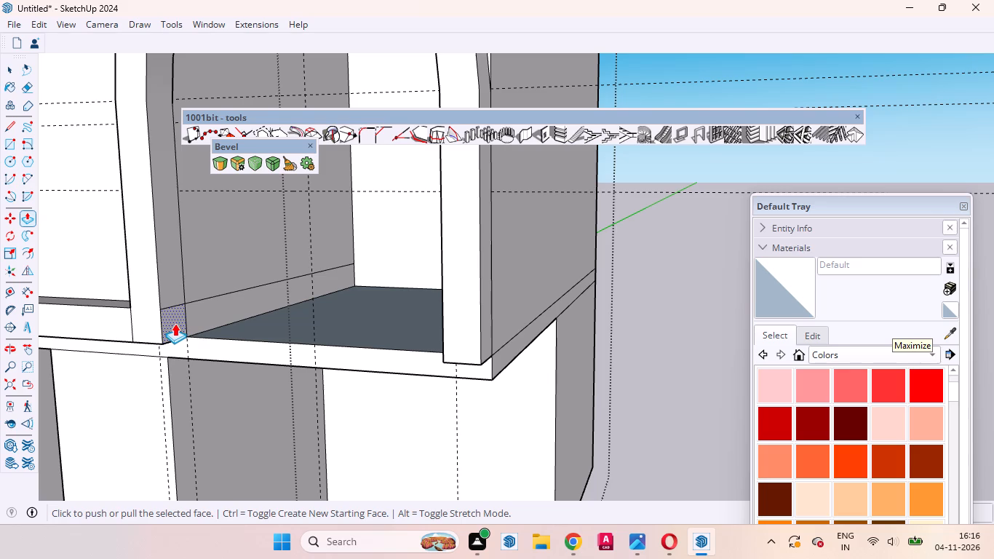
click(175, 323)
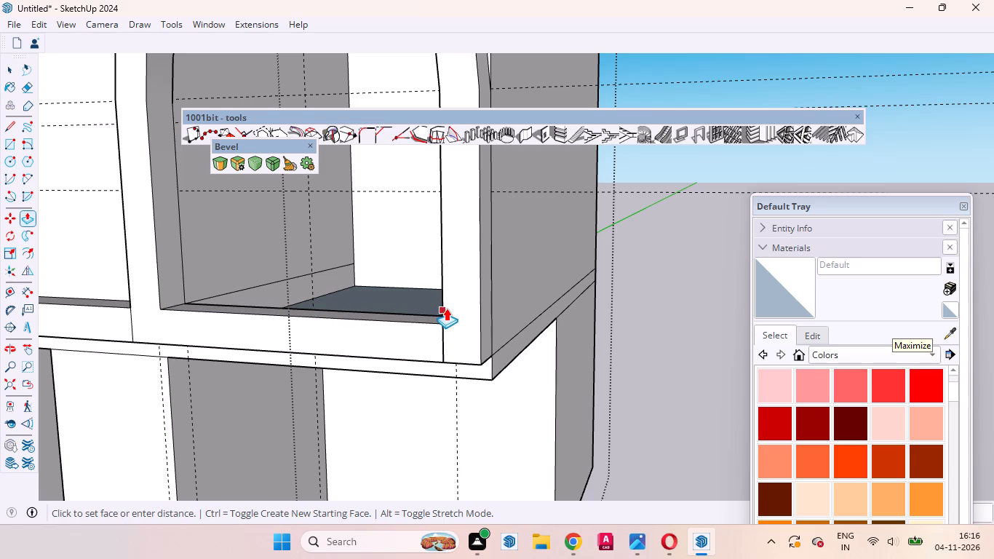
click(446, 307)
scroll(467, 381, down, 10)
scroll(455, 375, up, 1)
middle_drag(460, 376, 603, 343)
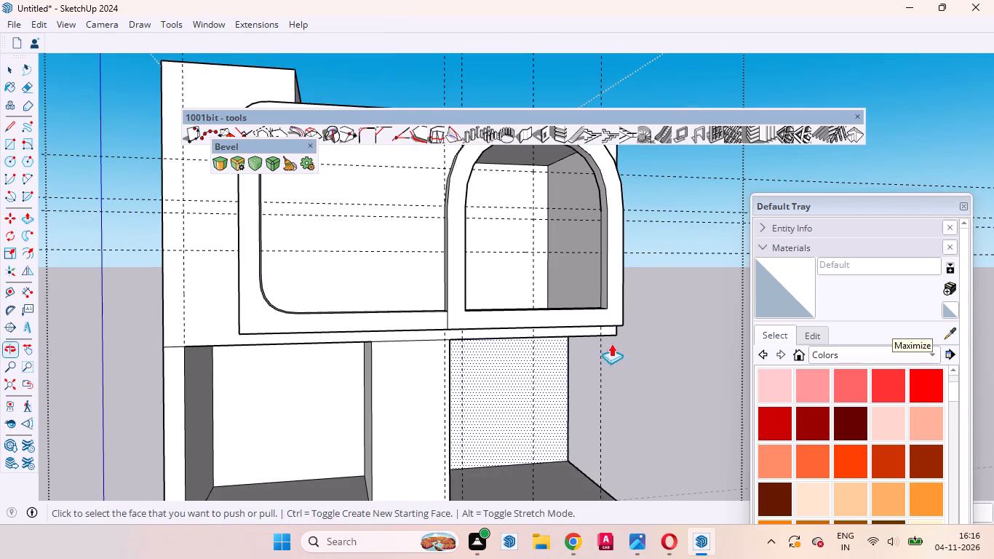
key(space)
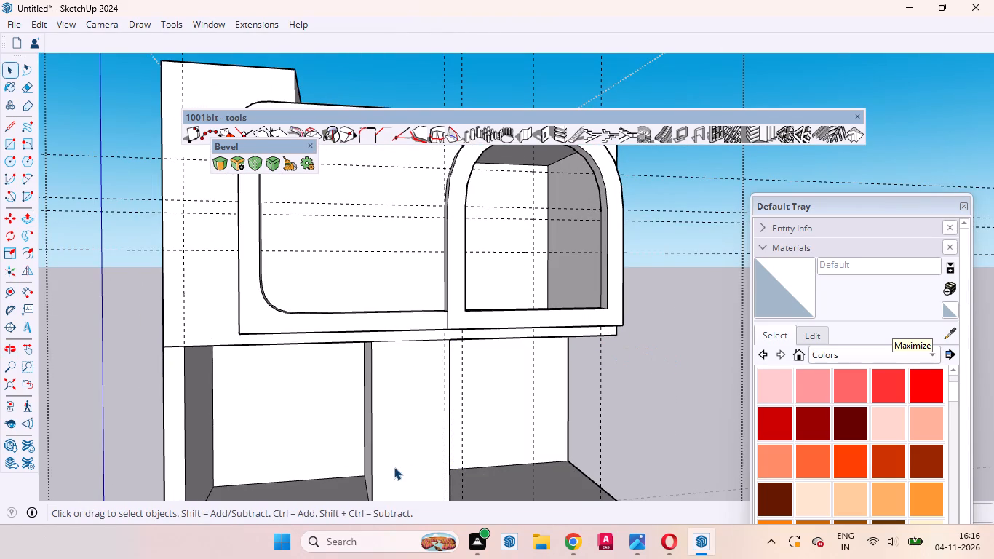
Create vertical louvres on the arched recess's ceiling face with 6 mm depth, 20 mm thickness, 25 mm spacing, angle 0 and front location.
scroll(394, 467, down, 5)
middle_drag(524, 278, 458, 229)
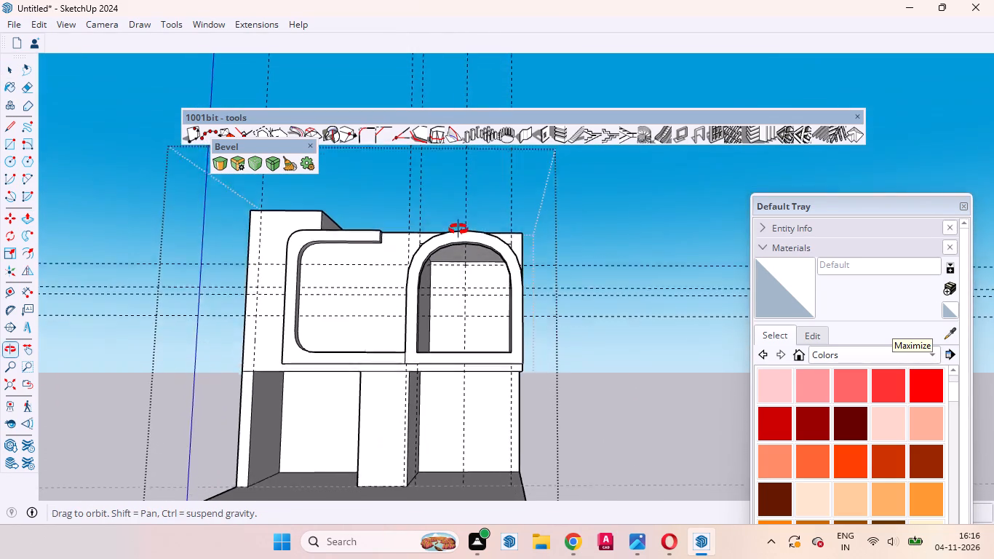
middle_drag(458, 229, 422, 155)
scroll(437, 228, up, 8)
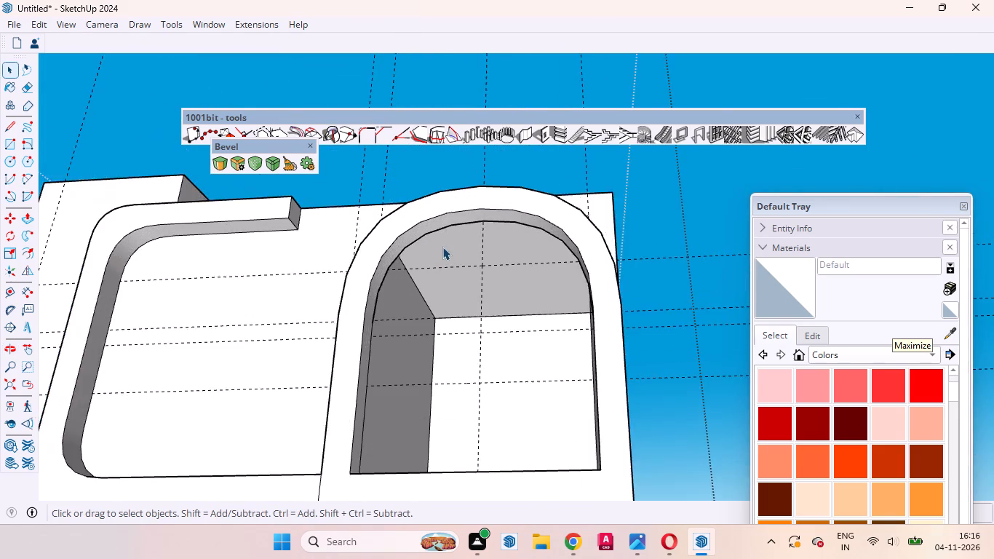
scroll(450, 259, up, 7)
middle_drag(450, 259, 459, 219)
click(459, 217)
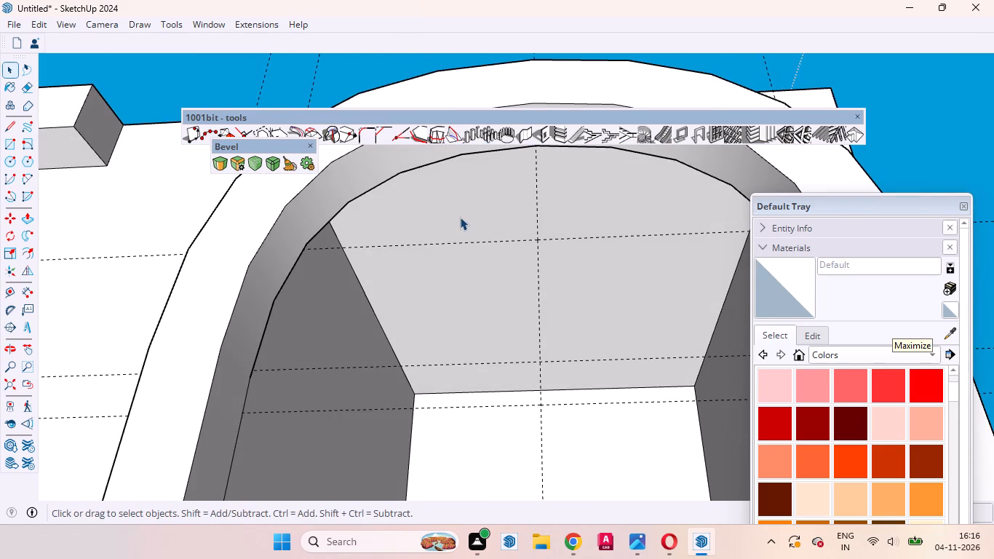
scroll(463, 223, down, 4)
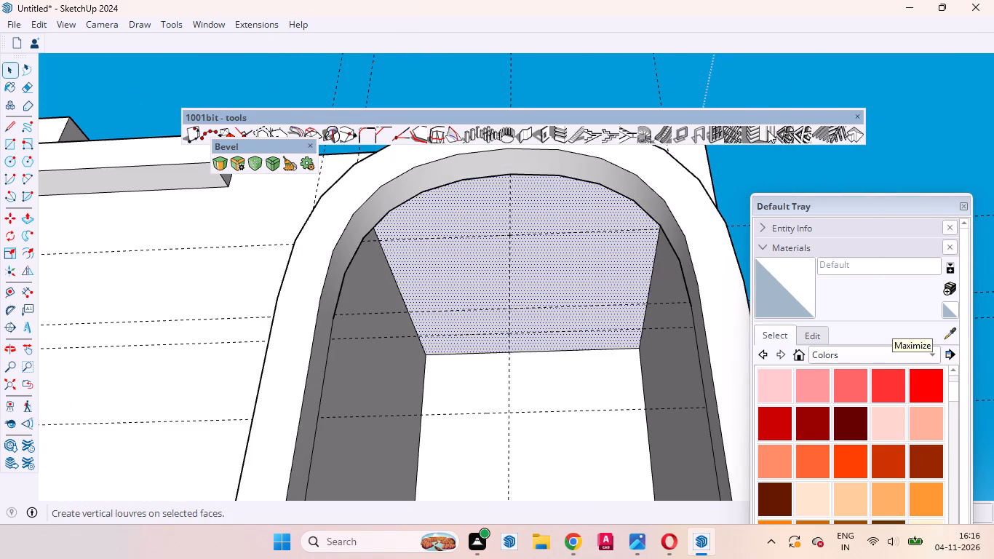
click(768, 130)
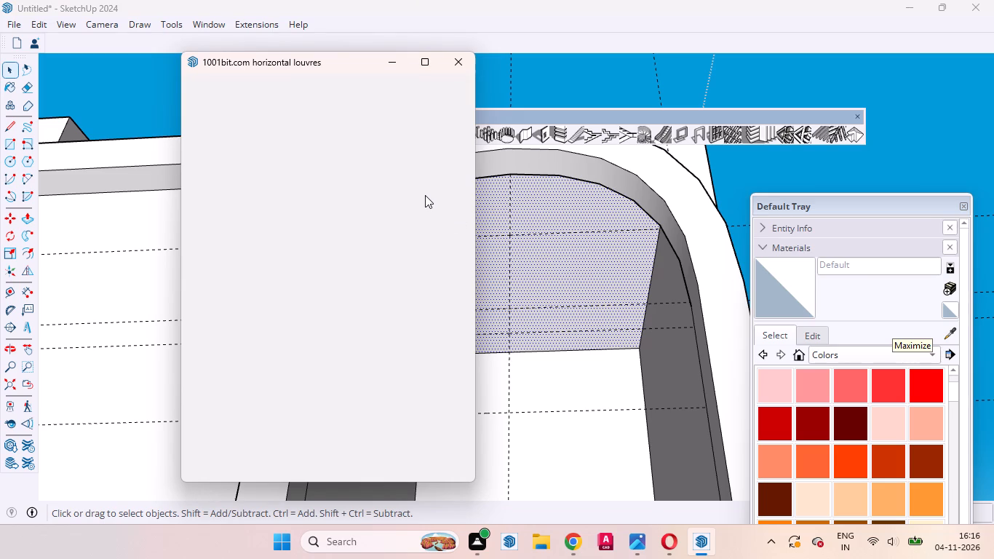
click(461, 66)
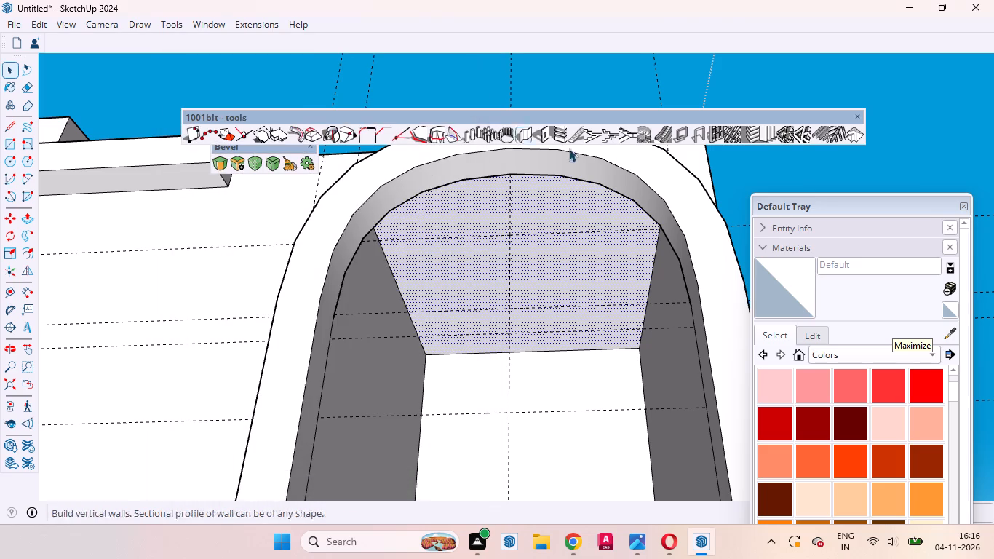
click(765, 130)
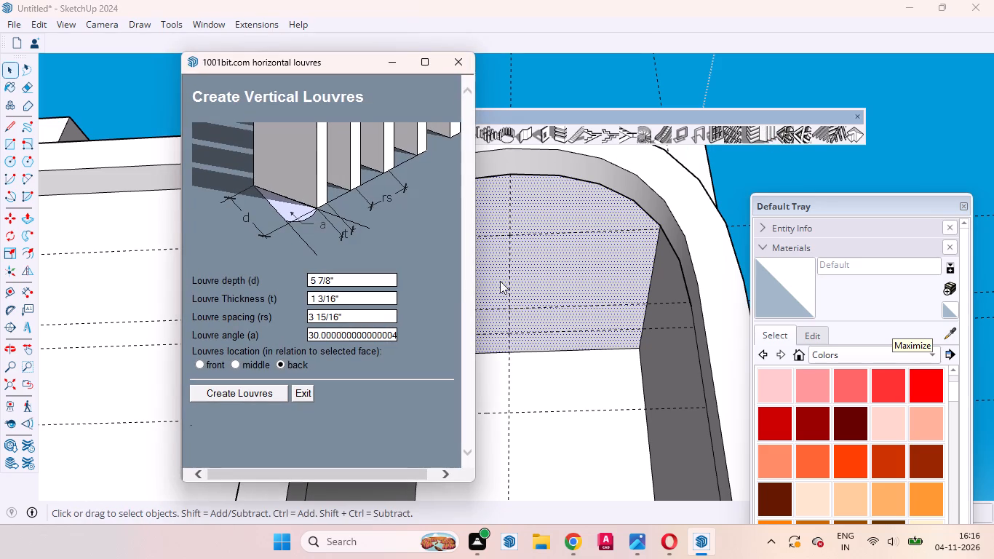
click(348, 282)
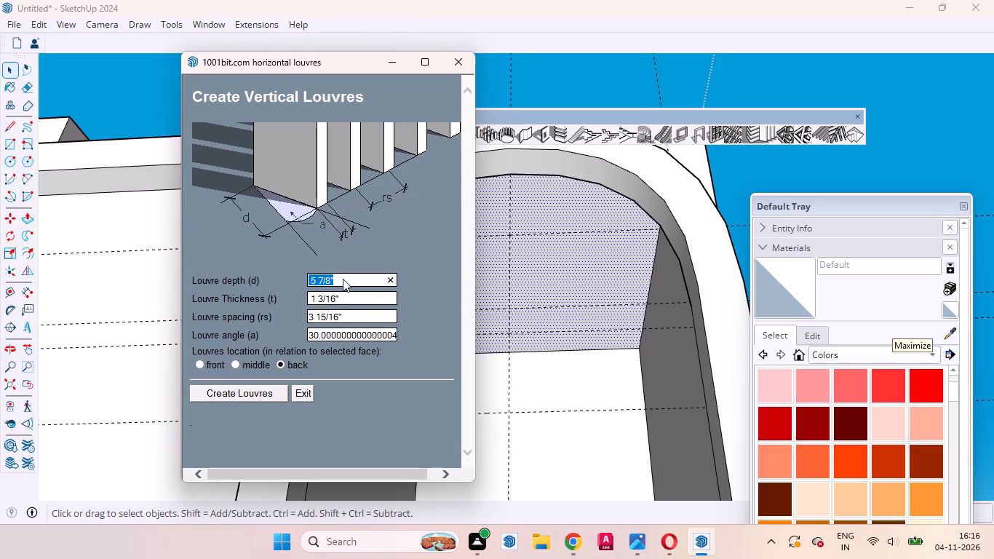
text(6mm)
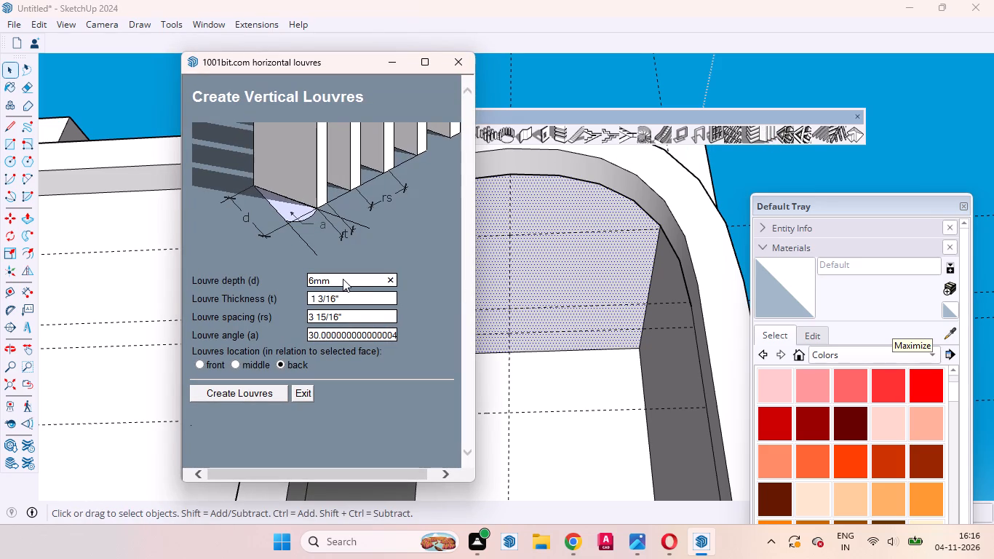
click(354, 296)
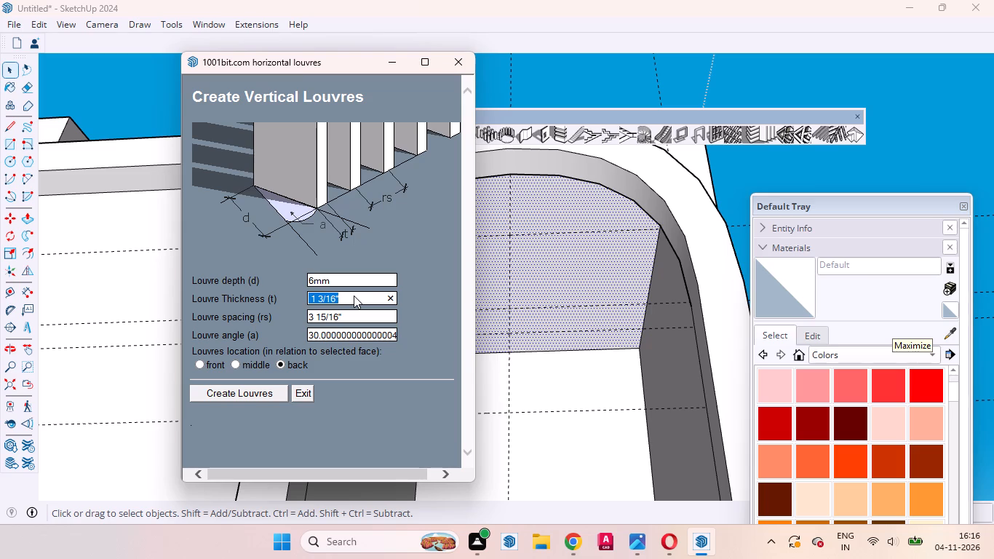
key(1)
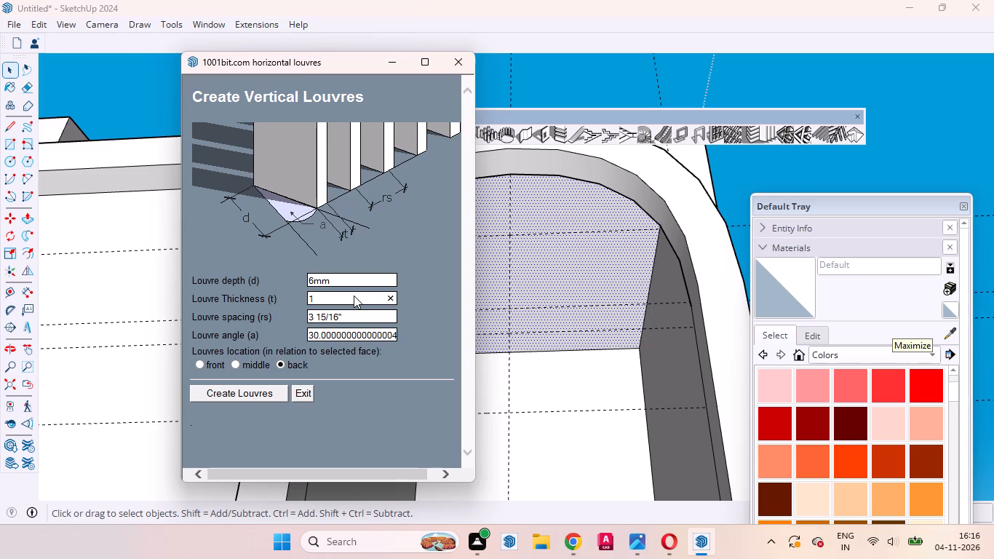
key(BackSpace)
key(2)
text(0mm)
click(353, 314)
key(BackSpace)
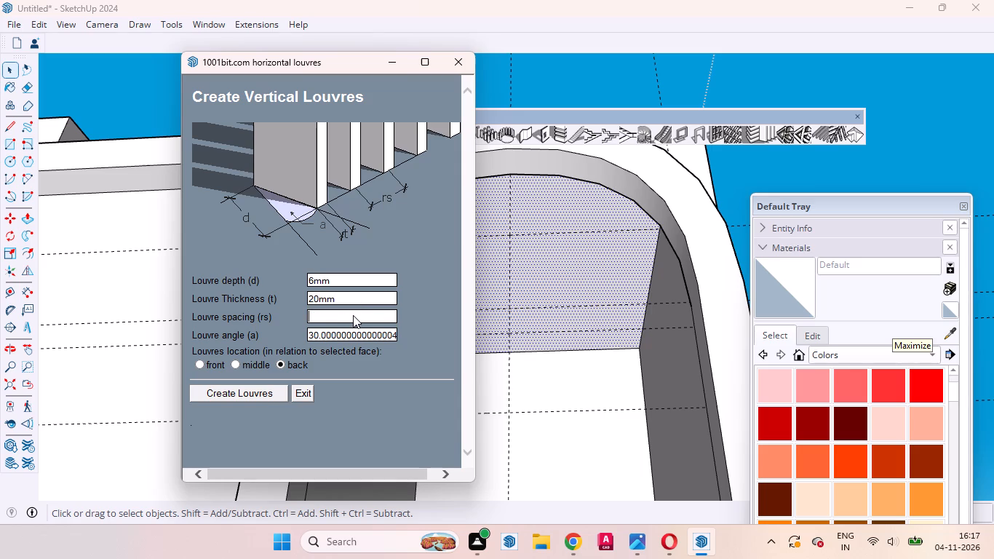
text(25mm)
click(372, 336)
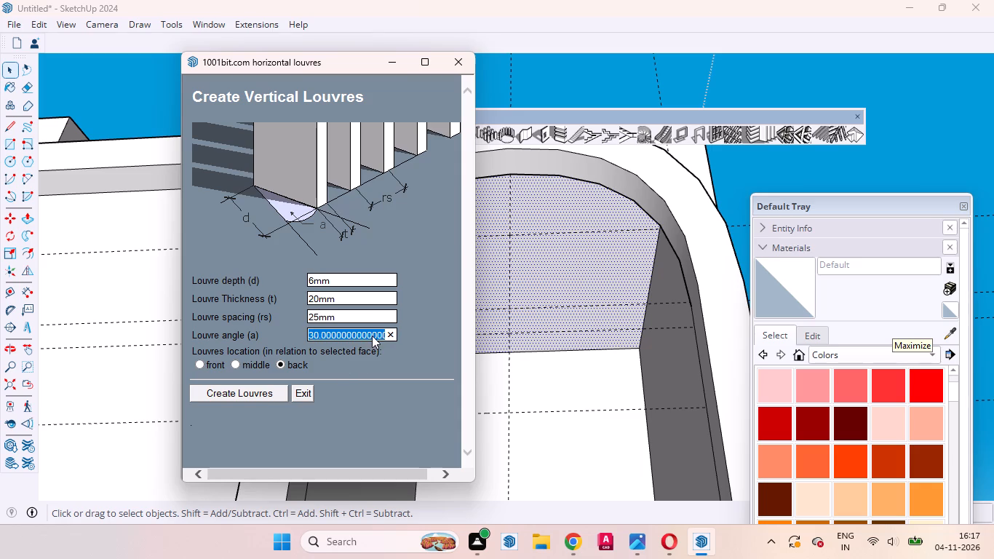
key(0)
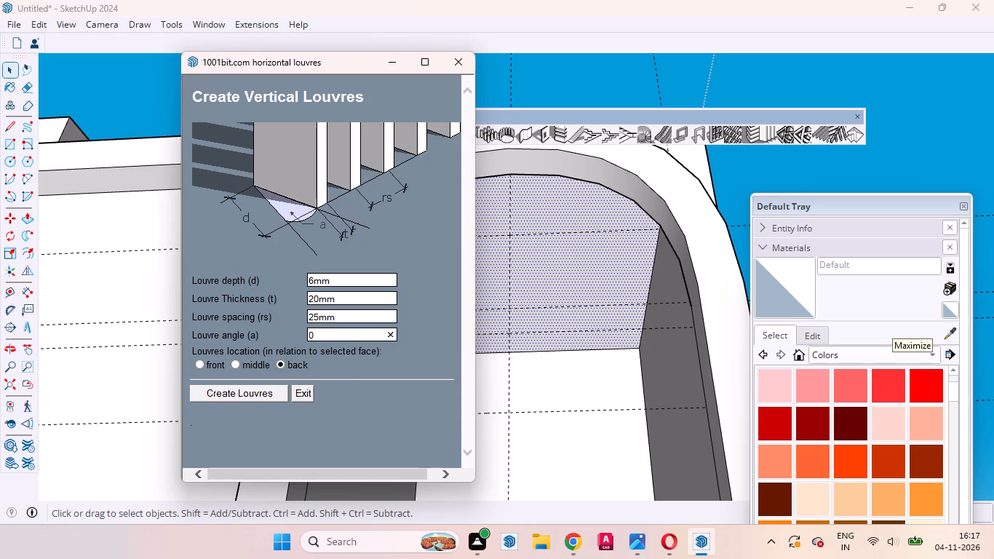
click(200, 360)
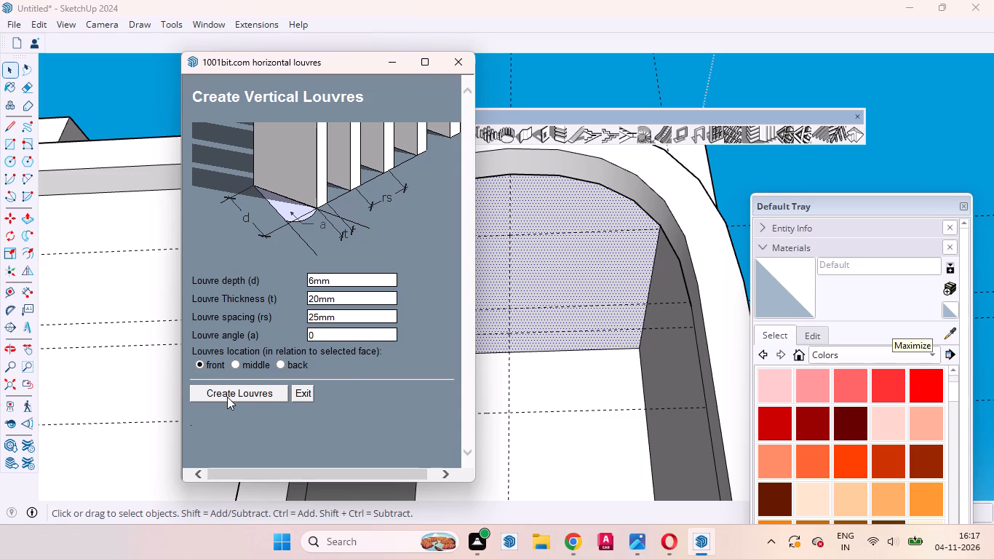
click(227, 397)
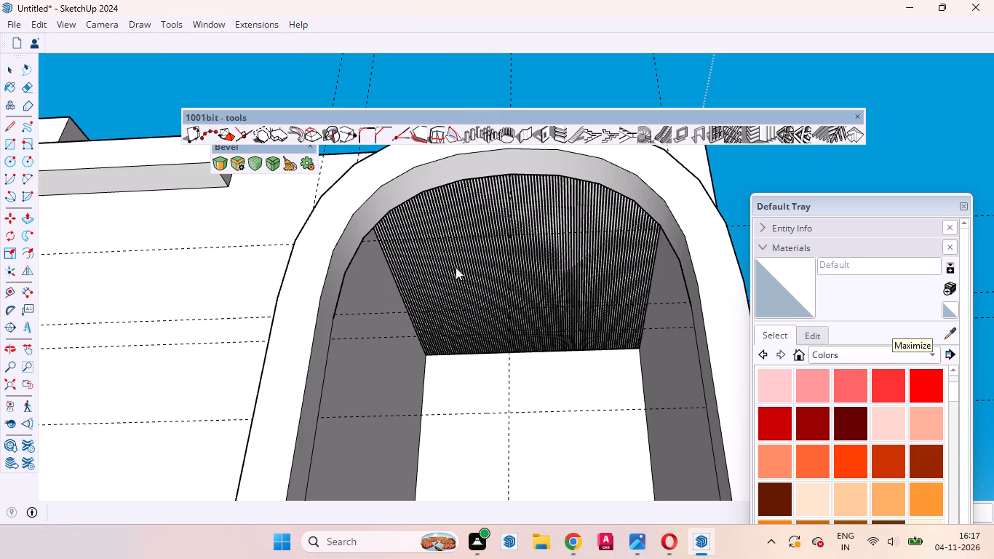
Examine the ceiling louvres up close and where they meet the arch border and the recess's side wall.
scroll(456, 267, up, 9)
middle_drag(428, 293, 394, 242)
scroll(394, 239, up, 5)
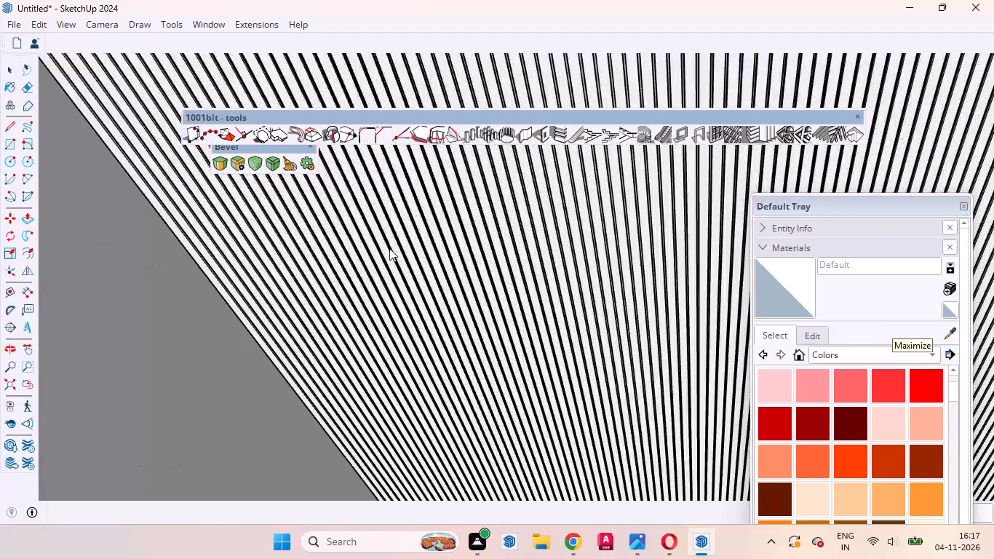
scroll(374, 266, down, 20)
scroll(372, 288, up, 1)
middle_drag(375, 290, 445, 304)
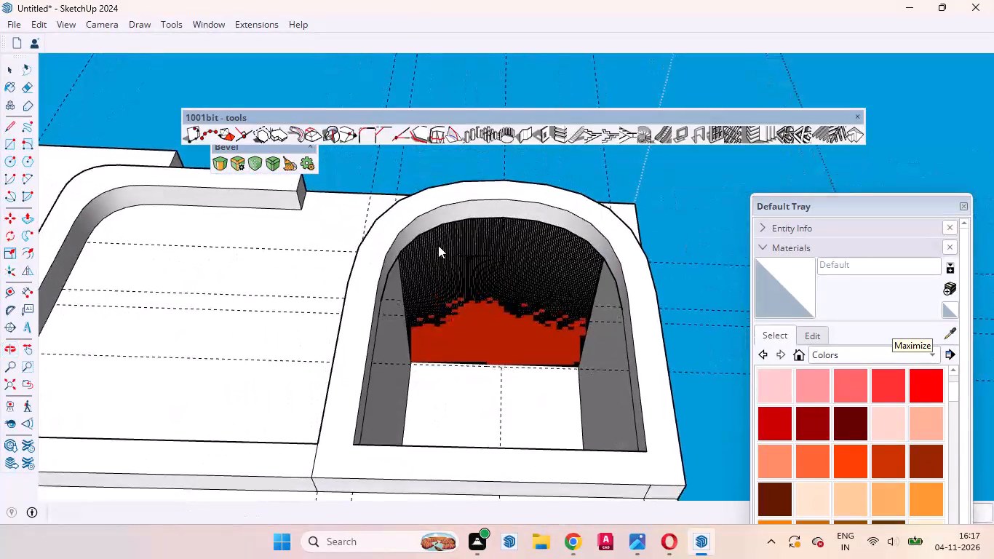
scroll(438, 244, up, 10)
middle_drag(405, 230, 183, 183)
scroll(271, 231, up, 2)
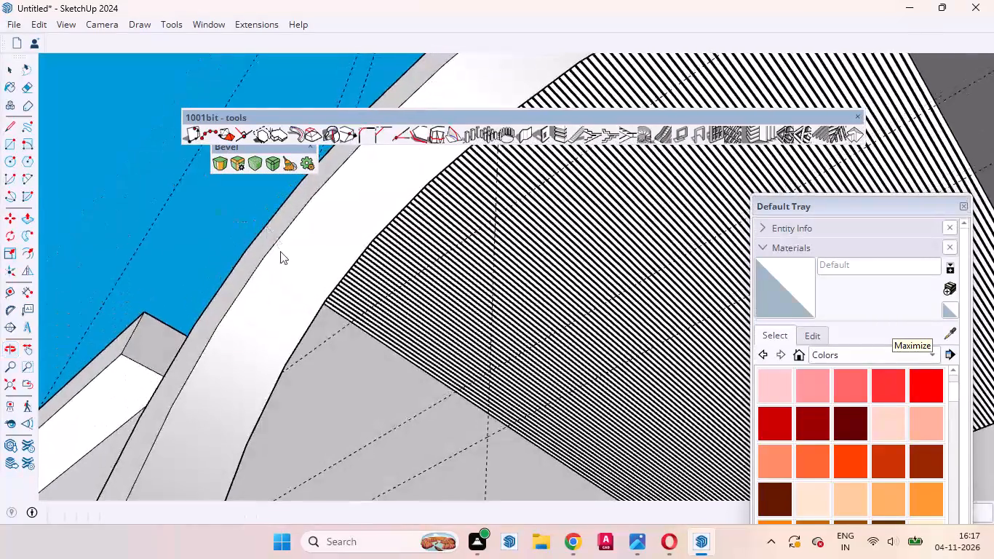
scroll(280, 251, up, 7)
middle_drag(389, 325, 138, 438)
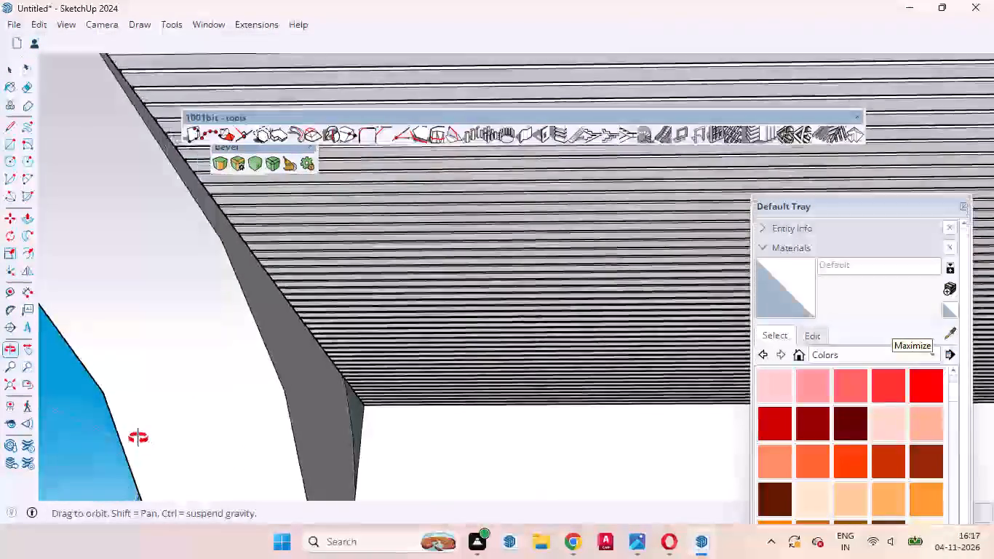
middle_drag(138, 438, 15, 420)
scroll(307, 333, down, 8)
scroll(359, 391, up, 2)
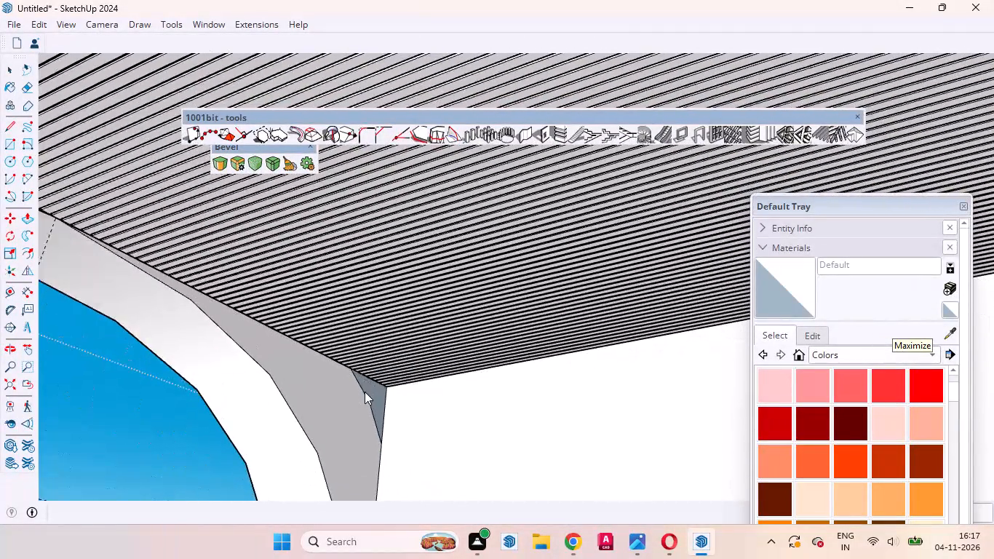
scroll(365, 392, up, 5)
Examine the small leftover triangular face beneath the louvres at the corner of the recess's side wall.
click(365, 396)
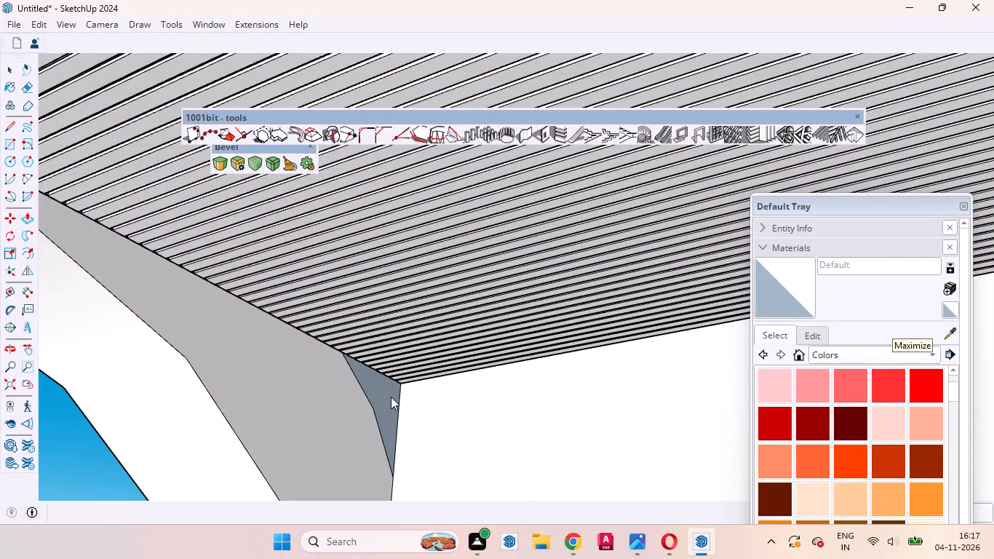
click(391, 397)
scroll(383, 389, up, 1)
scroll(383, 389, down, 1)
scroll(383, 389, up, 5)
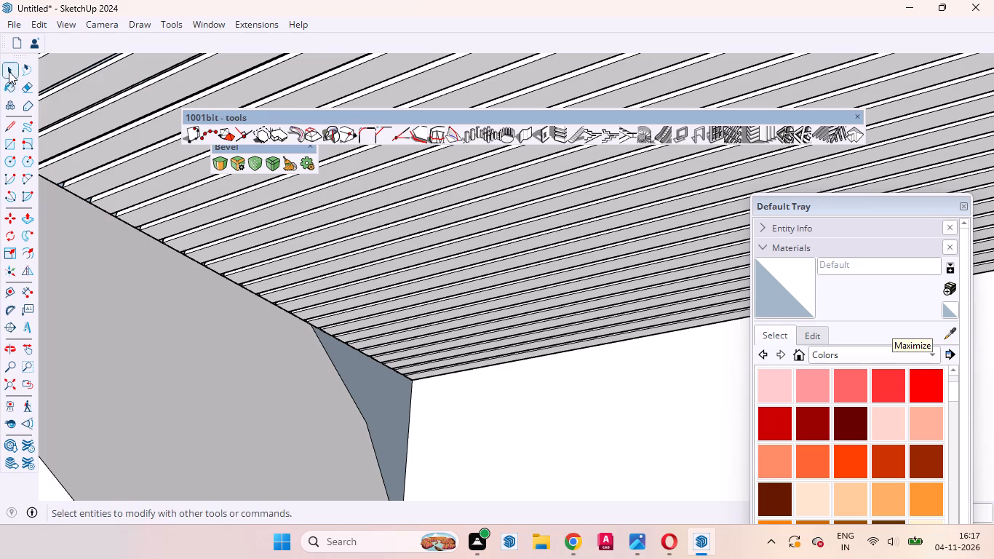
click(9, 71)
click(395, 414)
right_click(394, 414)
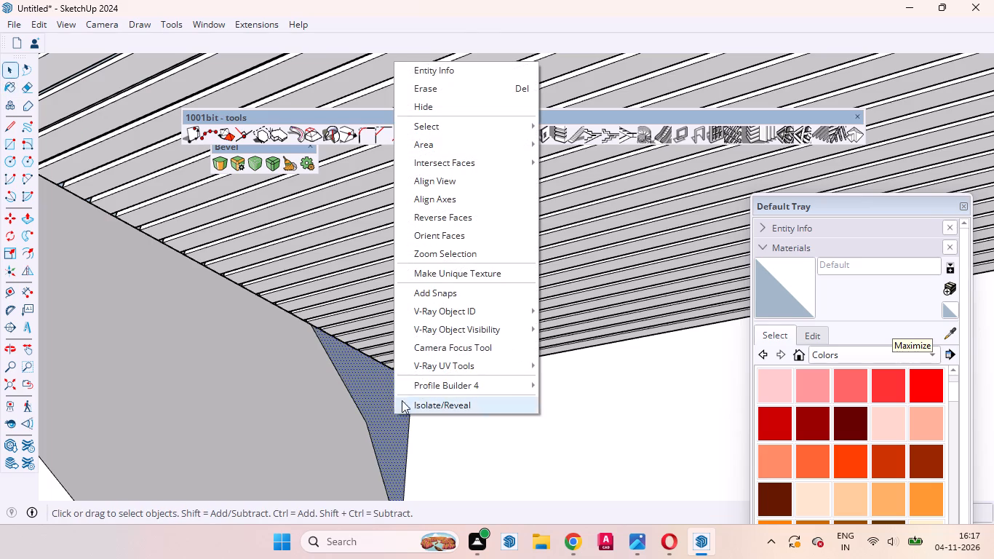
click(360, 381)
scroll(373, 370, down, 3)
scroll(373, 368, up, 1)
scroll(373, 368, down, 11)
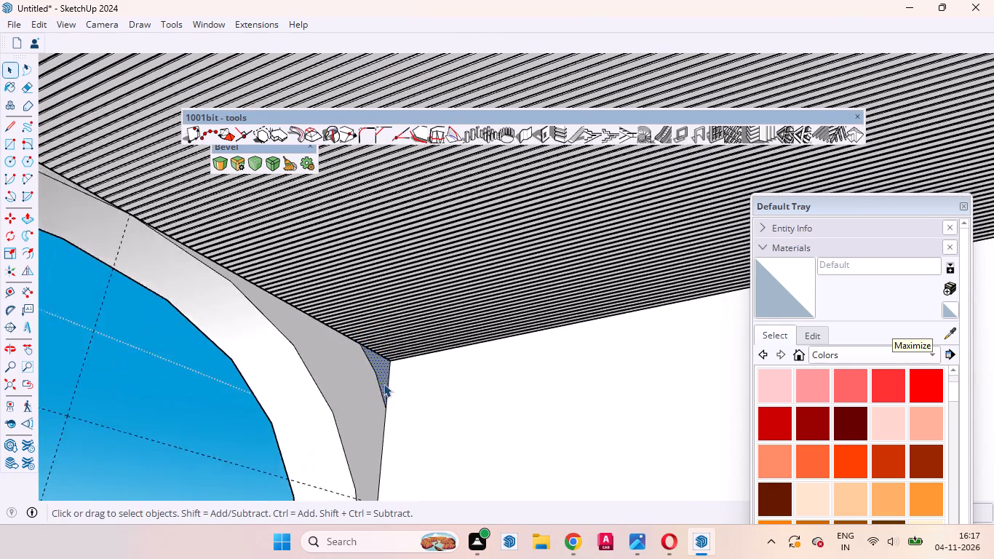
middle_drag(382, 386, 265, 437)
scroll(420, 384, up, 2)
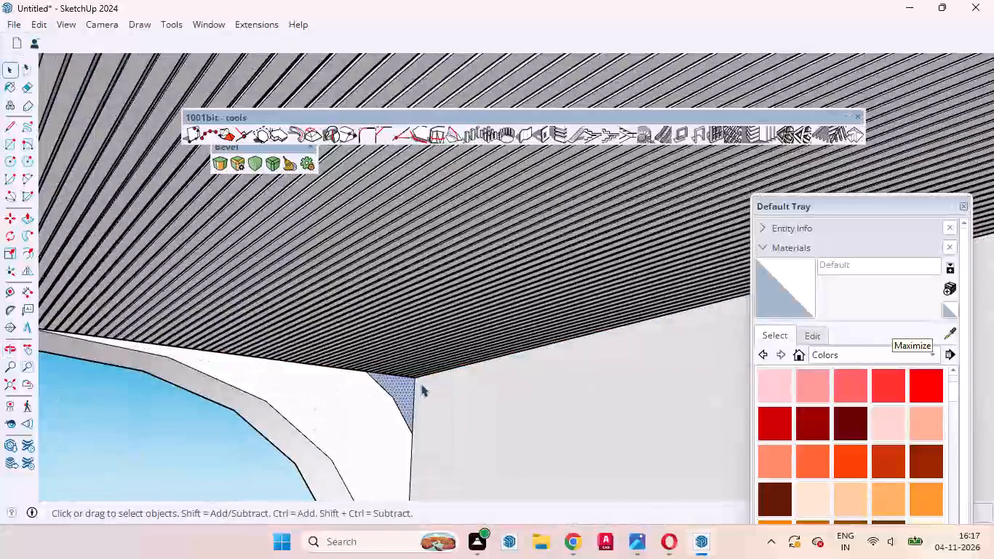
scroll(421, 384, up, 12)
middle_drag(383, 407, 672, 383)
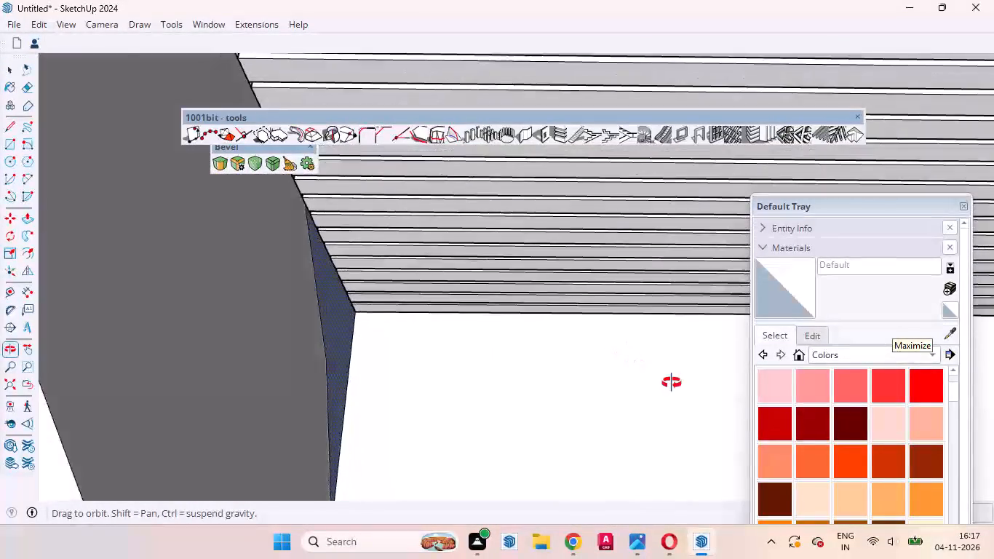
middle_drag(672, 383, 715, 395)
scroll(560, 400, down, 20)
scroll(560, 400, down, 2)
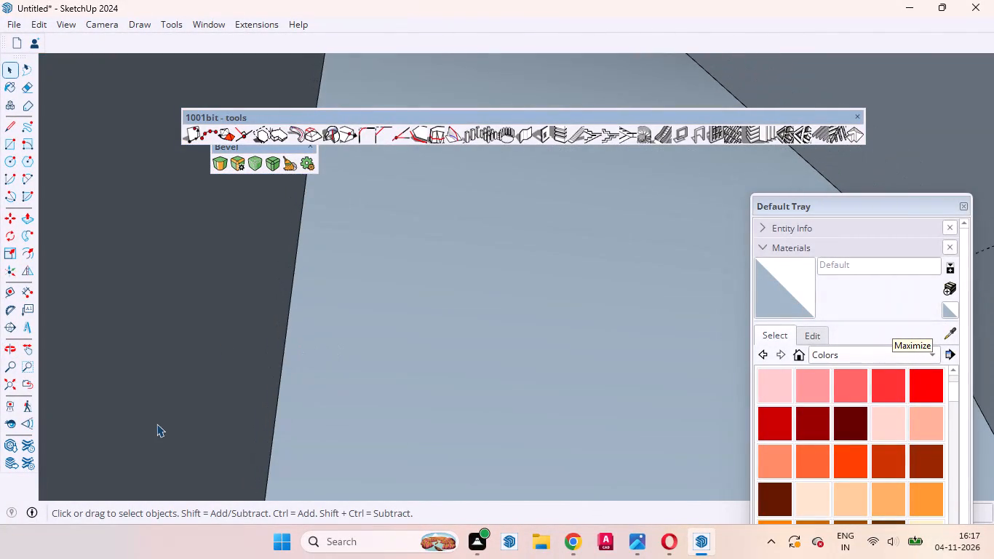
click(25, 379)
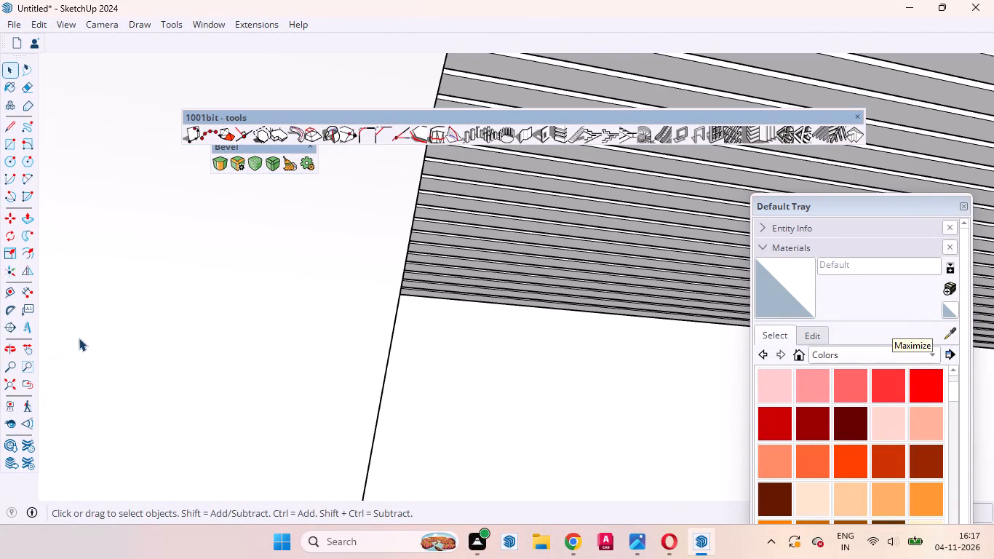
Examine the arch border and the louvred recess ceiling from the front and from below.
middle_drag(300, 368, 584, 373)
scroll(493, 385, down, 11)
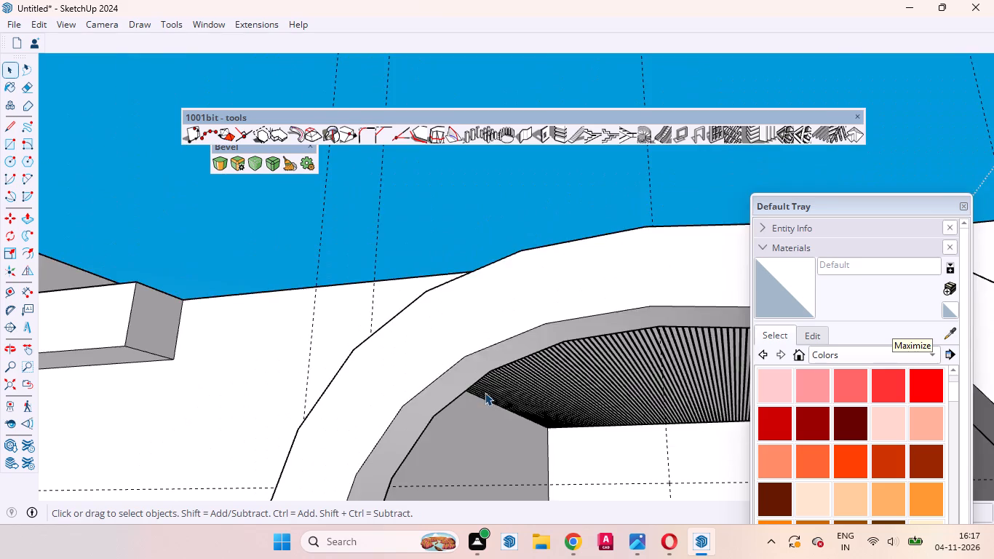
scroll(485, 392, down, 17)
middle_drag(534, 398, 572, 448)
click(667, 343)
scroll(498, 380, up, 3)
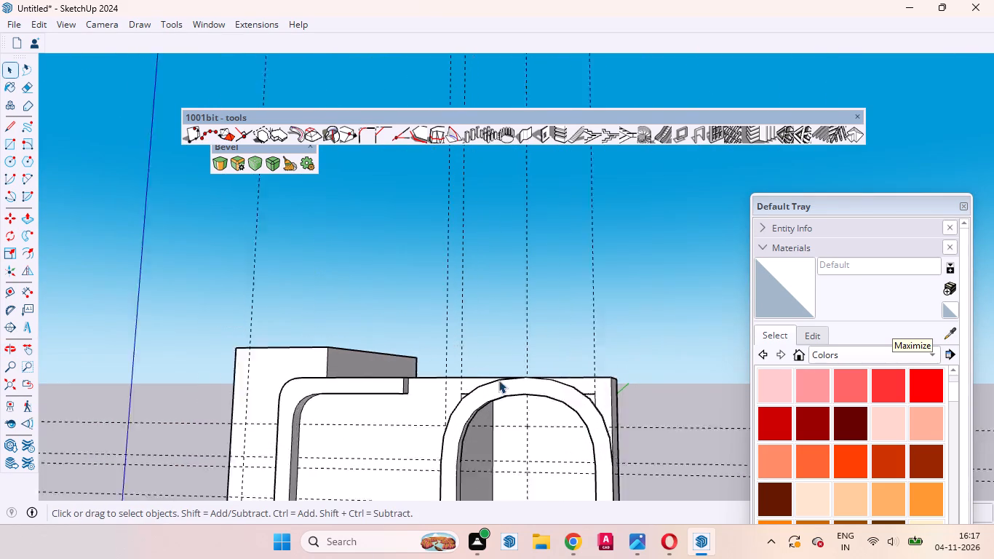
scroll(498, 380, up, 6)
middle_drag(484, 469, 519, 390)
scroll(524, 342, up, 4)
middle_drag(561, 404, 538, 384)
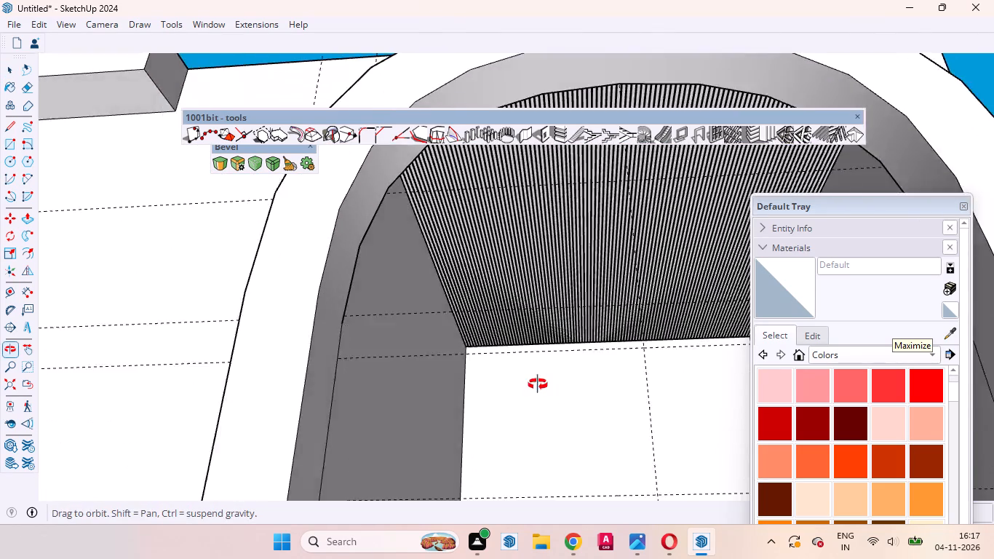
Examine the louvred ceiling of the arched recess and its place in the building's front facade.
middle_drag(538, 384, 529, 397)
scroll(529, 397, up, 1)
scroll(530, 400, down, 7)
scroll(459, 418, up, 1)
scroll(459, 418, down, 7)
middle_drag(476, 411, 604, 471)
scroll(598, 466, up, 1)
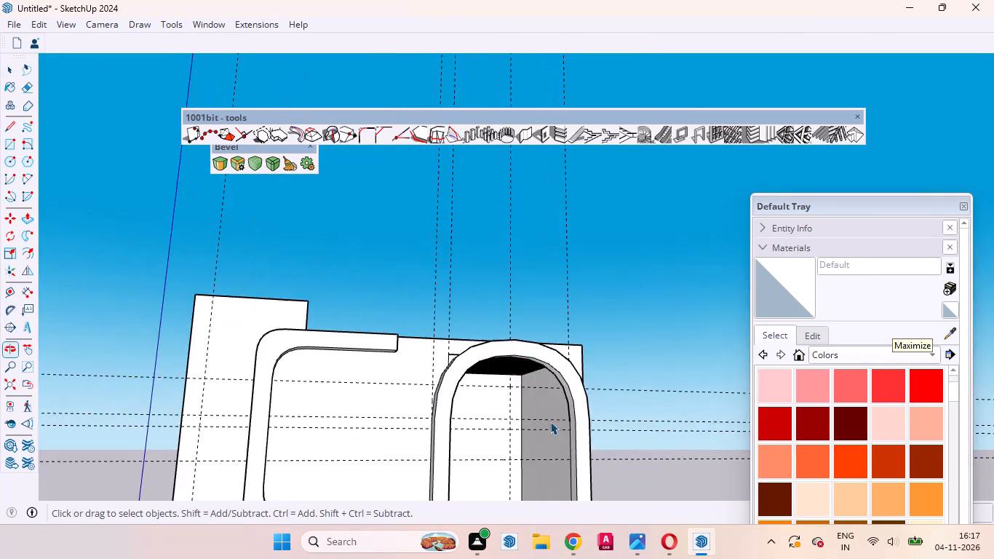
scroll(511, 368, down, 9)
scroll(438, 415, up, 11)
Open the building group and round the partial frame's lower-left outer corner with a tangent fillet arc on its front face.
middle_drag(333, 432, 397, 384)
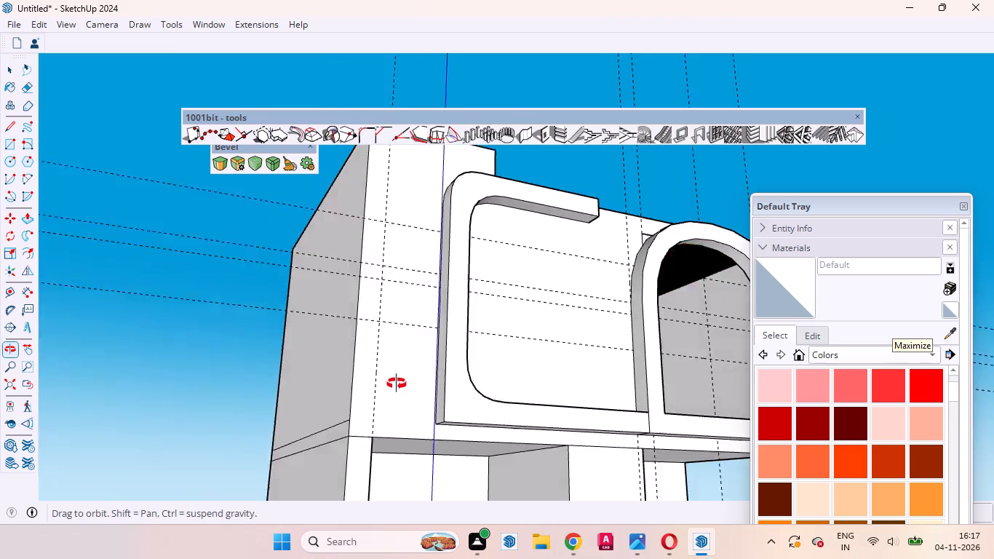
middle_drag(397, 384, 412, 330)
scroll(448, 312, up, 4)
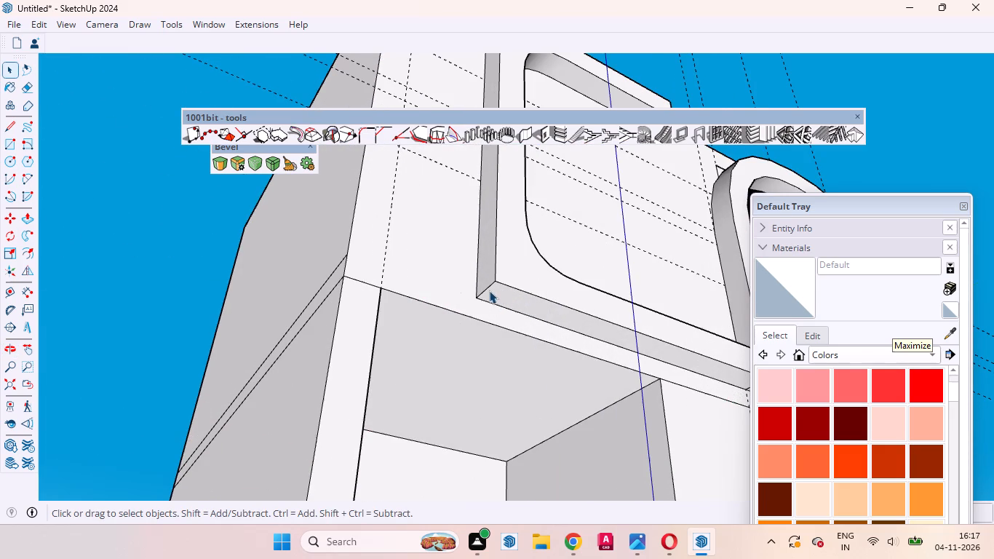
click(487, 290)
double_click(486, 289)
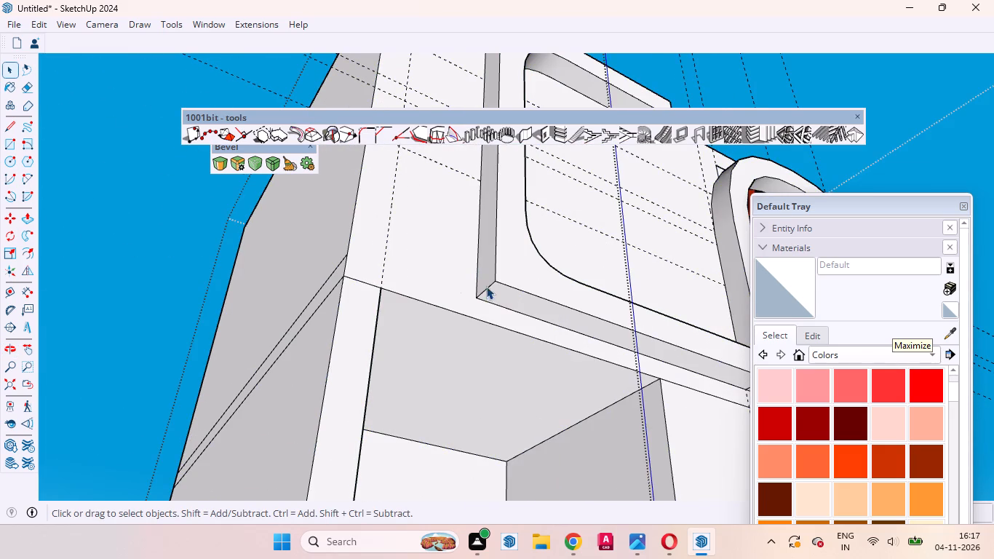
middle_drag(502, 288, 296, 422)
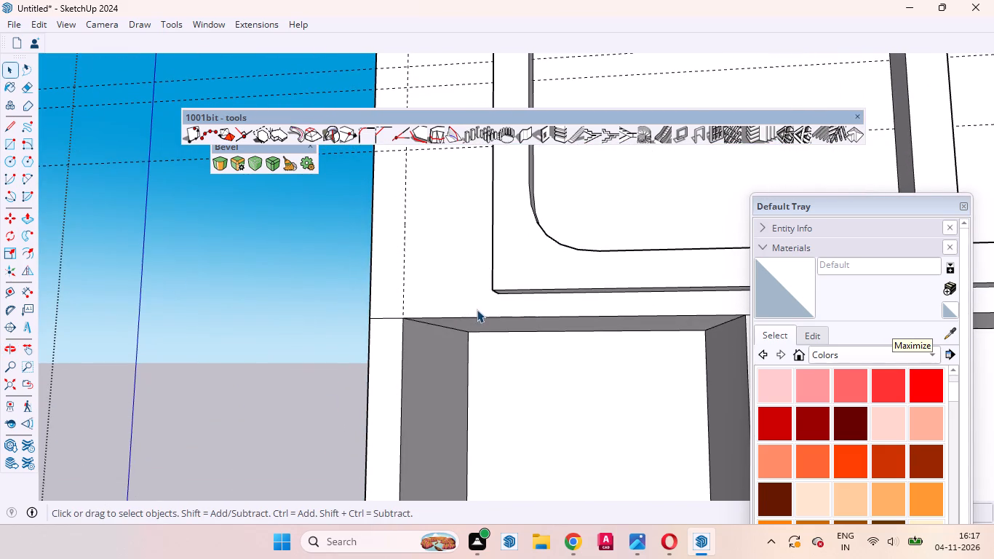
click(528, 275)
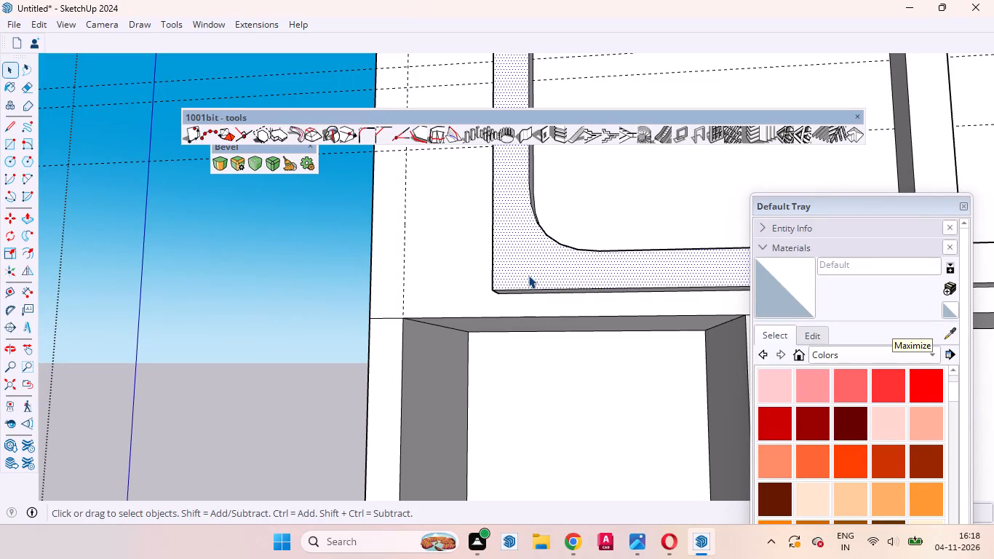
key(a)
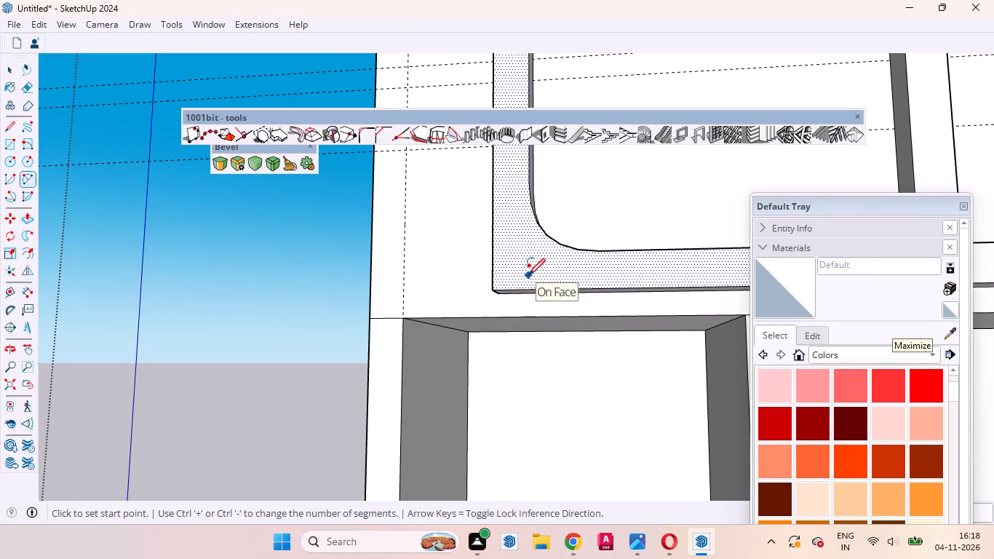
click(495, 245)
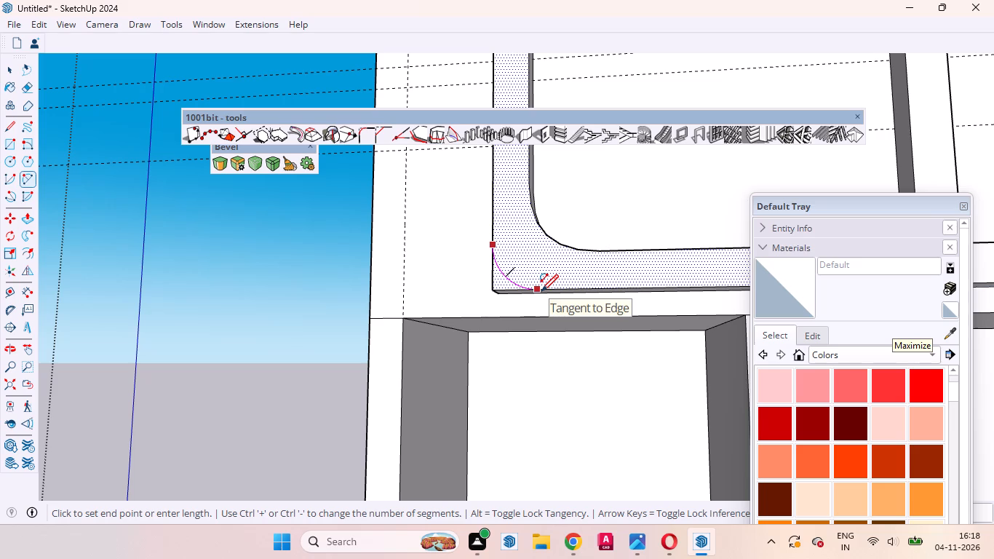
key(space)
text(a)
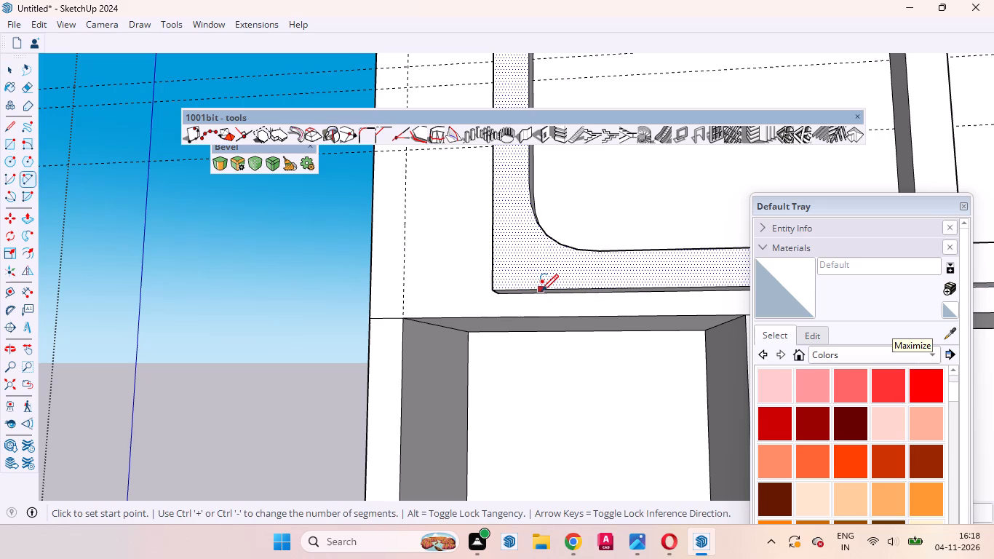
click(492, 210)
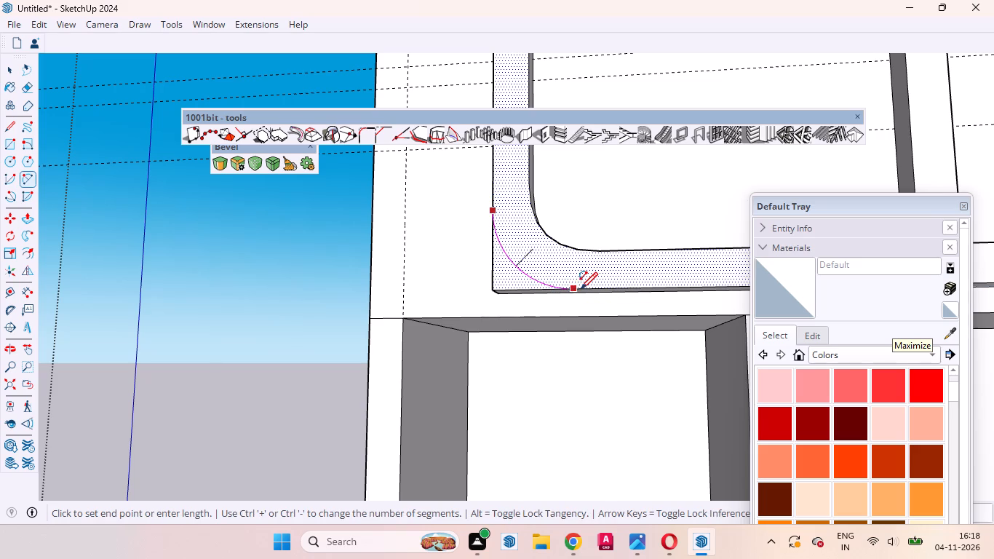
click(579, 285)
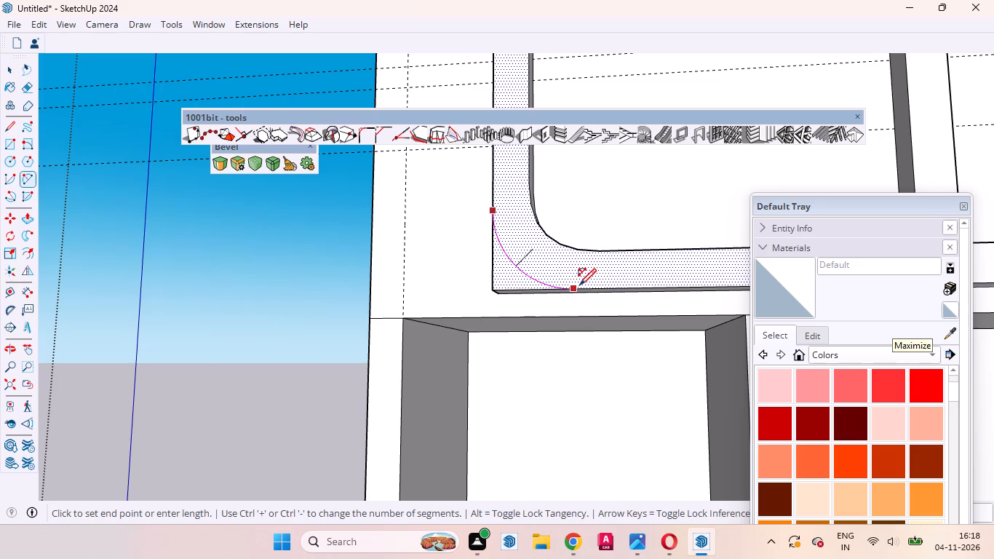
double_click(579, 285)
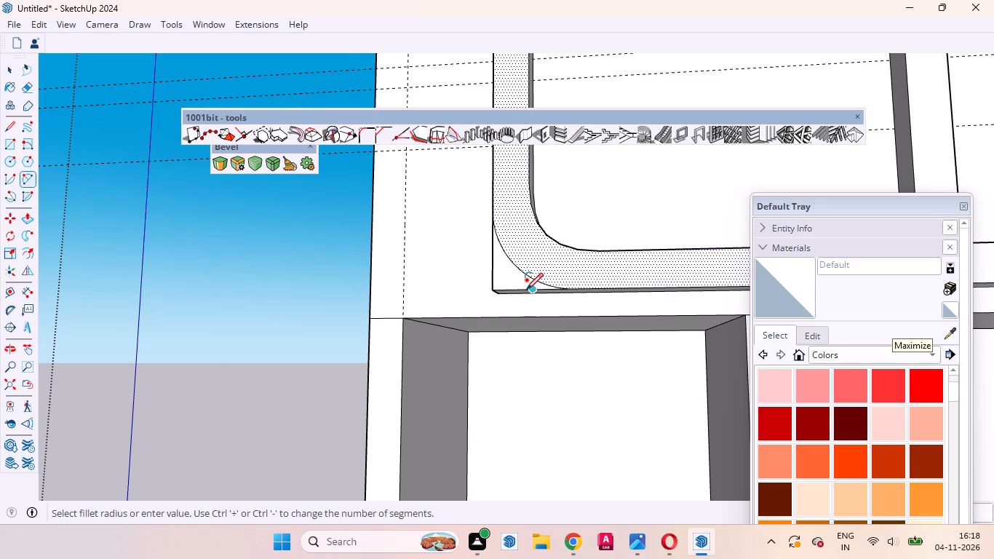
Push the small corner face outside the arc back to the wall surface, leaving the frame's outer corner rounded.
key(space)
click(516, 280)
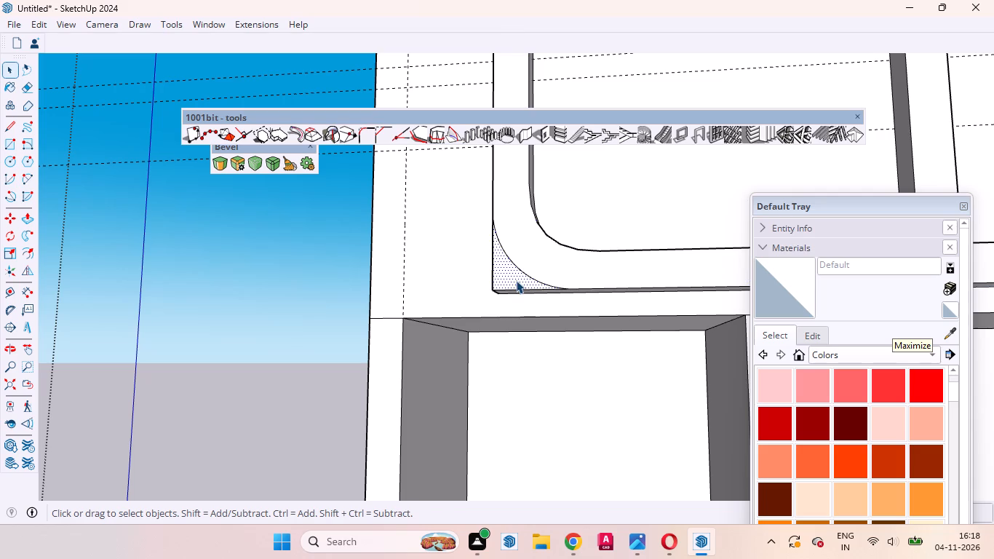
key(p)
click(515, 280)
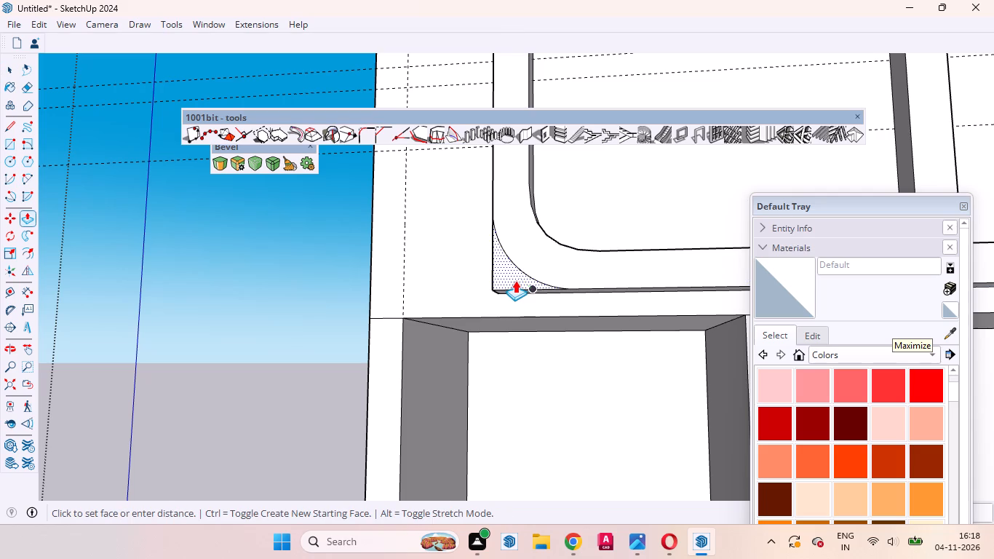
click(515, 302)
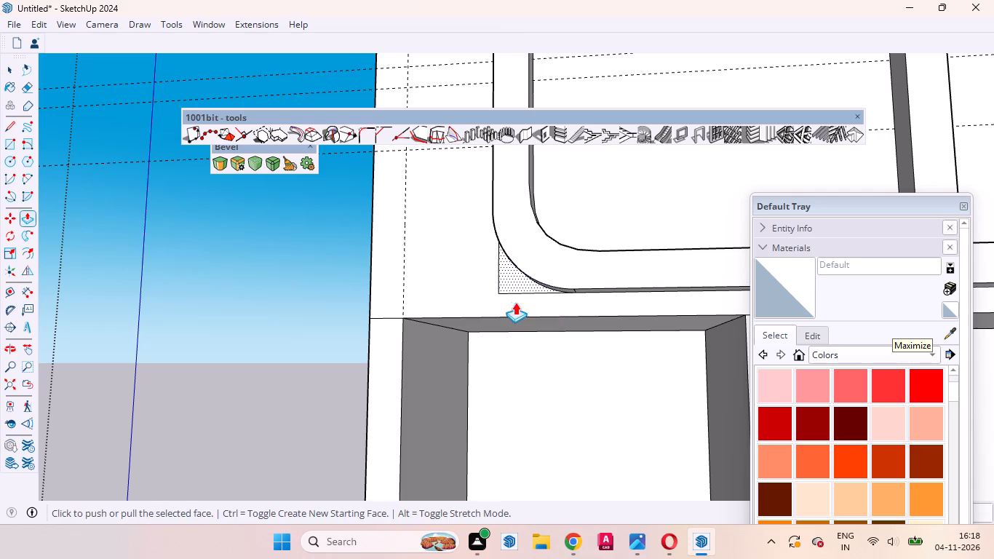
Erase the leftover vertical edge of the cut-off corner on the wall beside the rounded frame.
middle_drag(479, 296, 608, 312)
scroll(456, 302, down, 8)
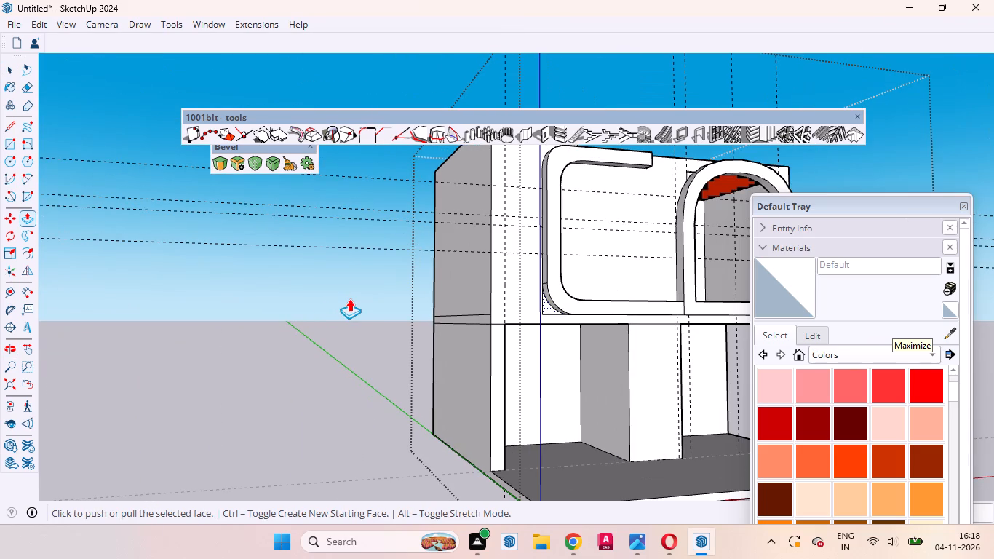
key(space)
scroll(539, 322, up, 6)
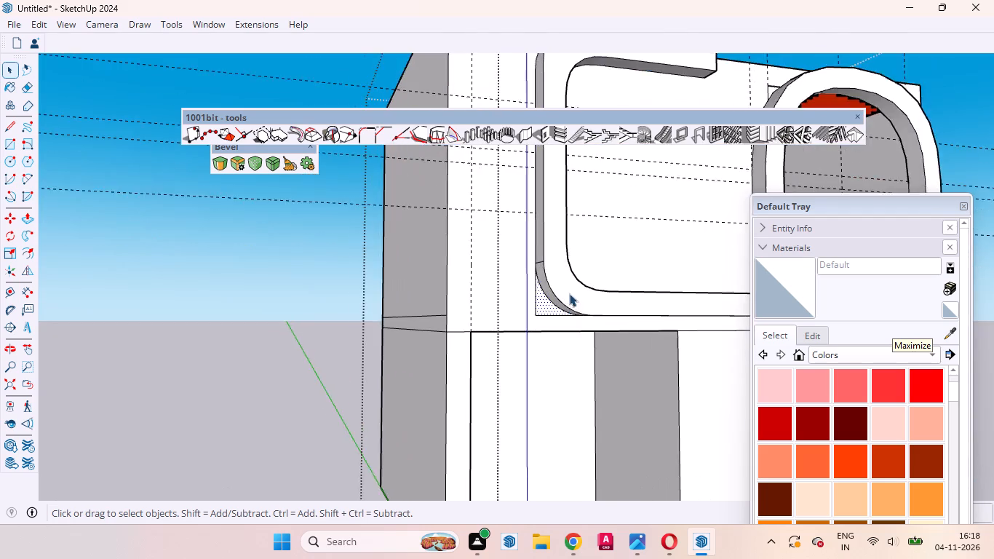
scroll(569, 293, up, 8)
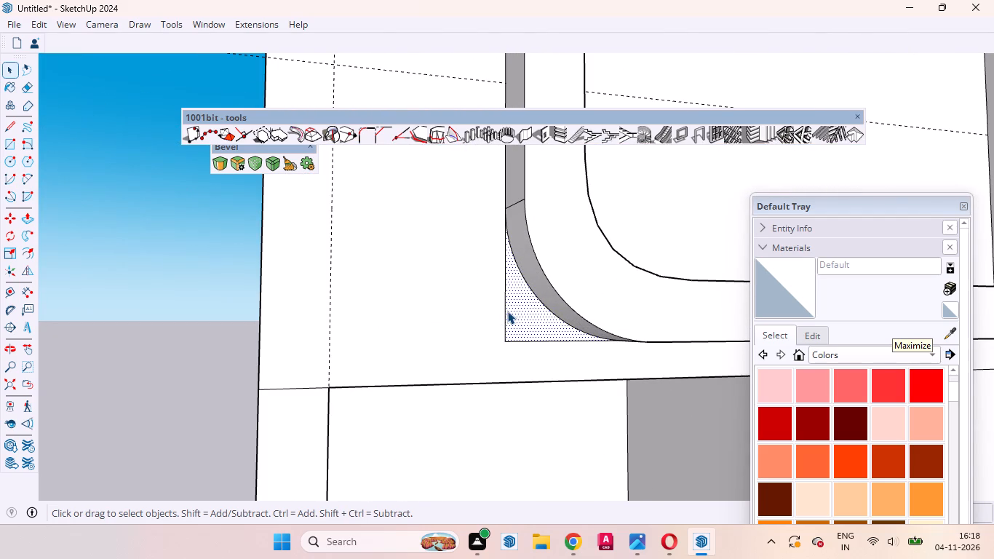
click(507, 311)
right_click(506, 311)
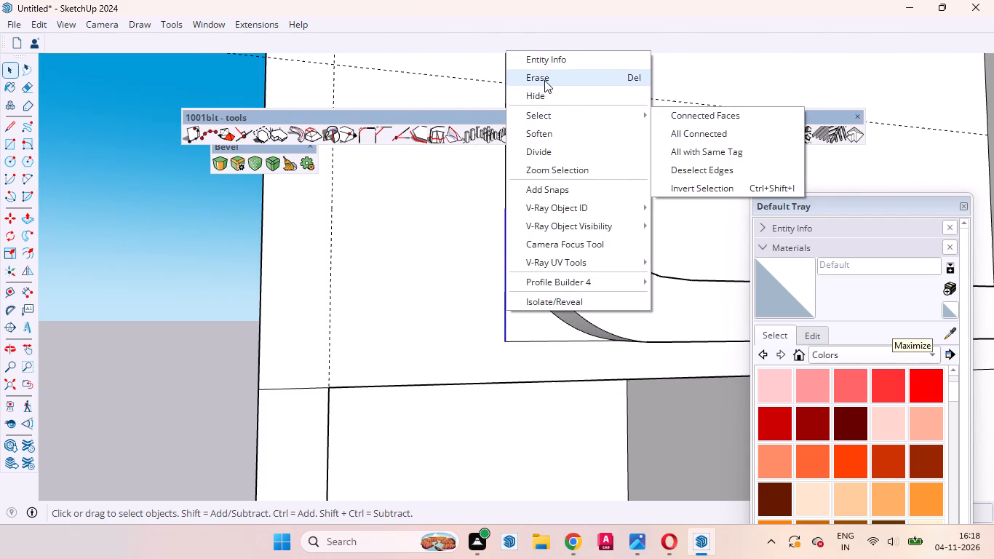
click(544, 79)
Examine the partial frame's rounded corner and the building's facade and roof from several angles.
scroll(454, 344, down, 6)
scroll(448, 353, up, 1)
scroll(448, 353, down, 2)
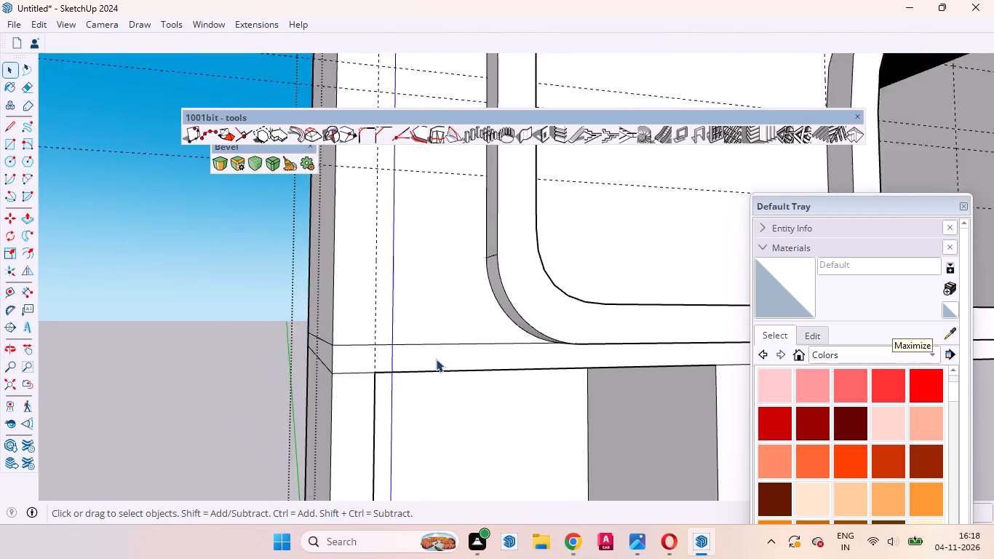
scroll(436, 359, down, 13)
middle_drag(424, 341, 244, 377)
scroll(440, 229, up, 10)
middle_drag(391, 294, 533, 382)
scroll(533, 382, up, 1)
scroll(491, 363, down, 9)
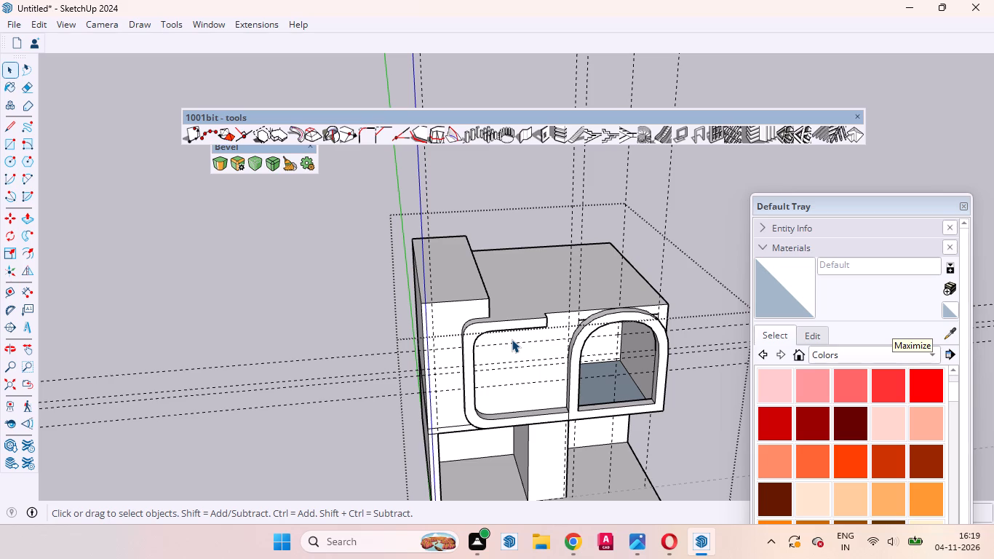
scroll(512, 339, up, 2)
scroll(504, 336, down, 5)
Draw a line along the frame's top from the raised roof block's base corner to the frame's free end, separating it from the roof.
middle_drag(519, 316, 449, 342)
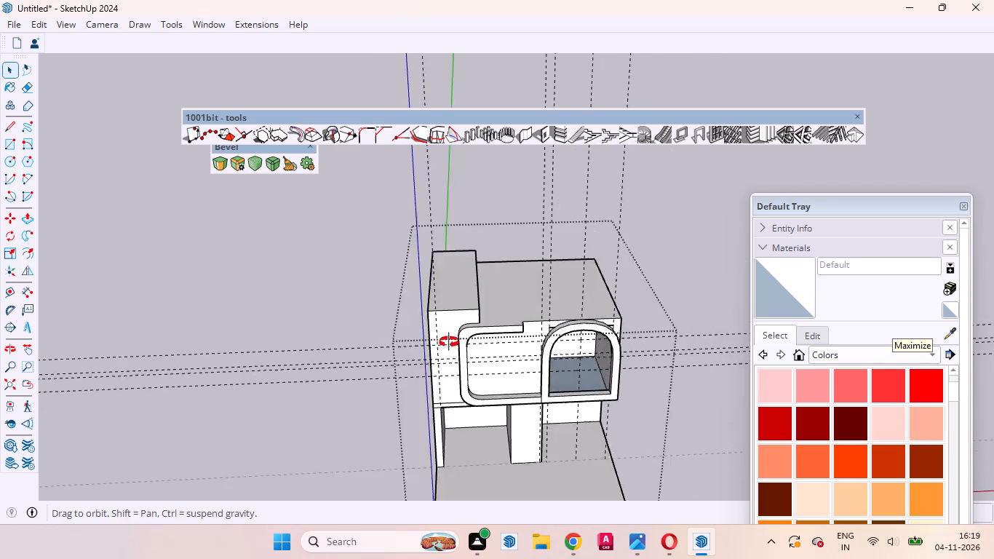
middle_drag(449, 342, 361, 455)
scroll(478, 328, up, 14)
middle_drag(445, 364, 396, 350)
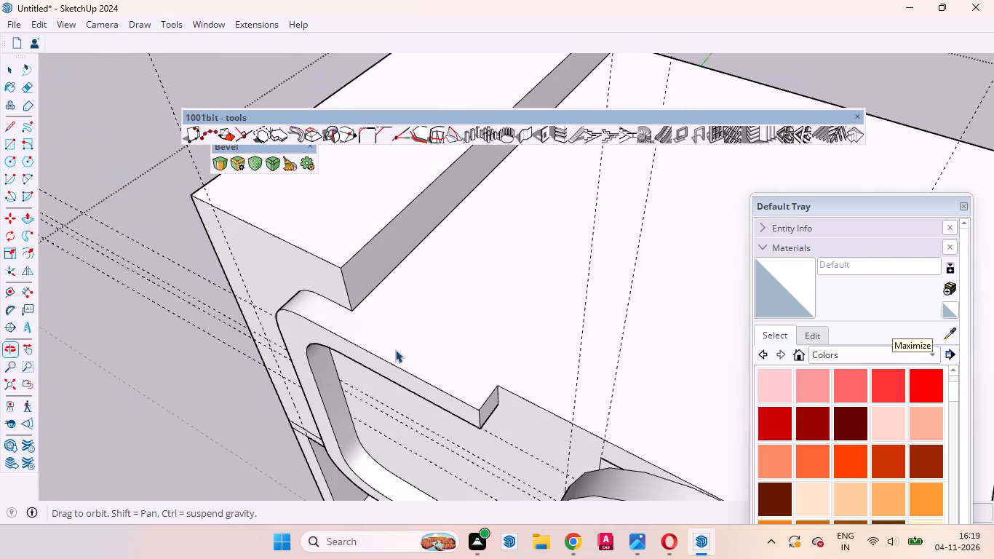
click(417, 386)
middle_drag(445, 382, 356, 365)
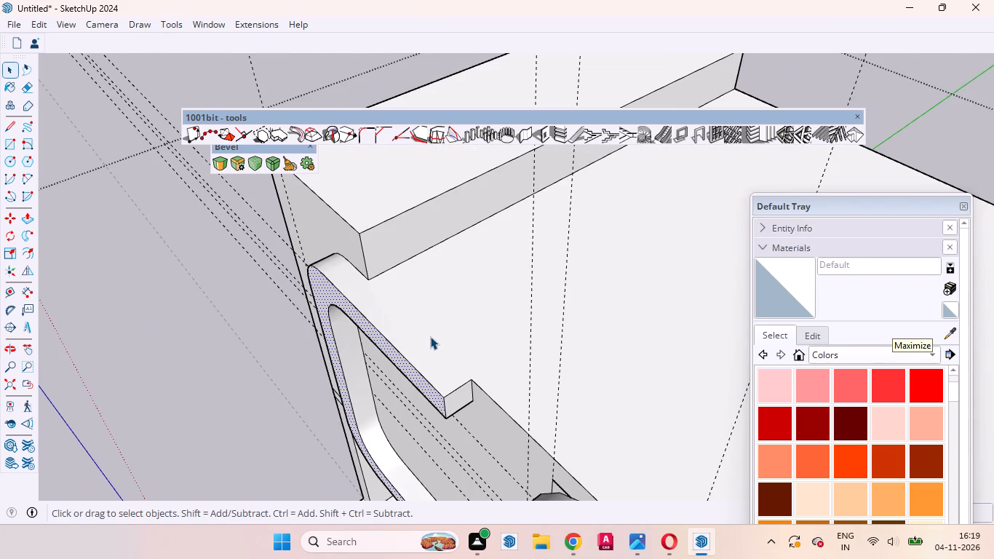
key(l)
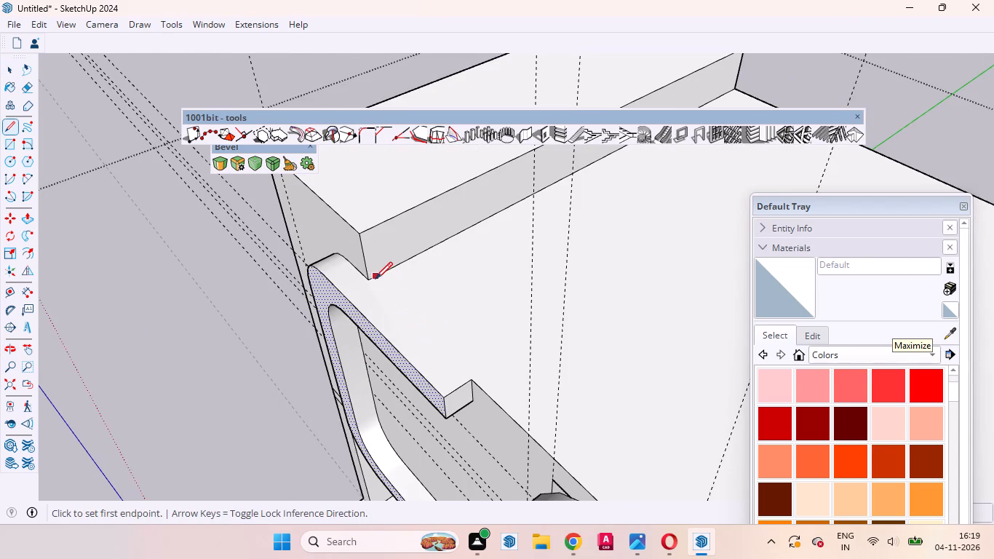
click(375, 278)
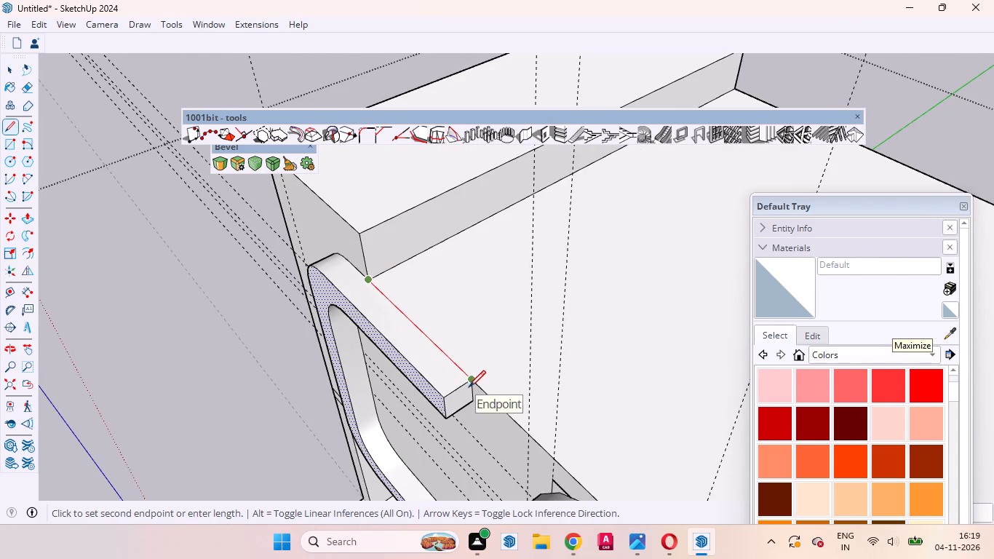
click(471, 386)
key(space)
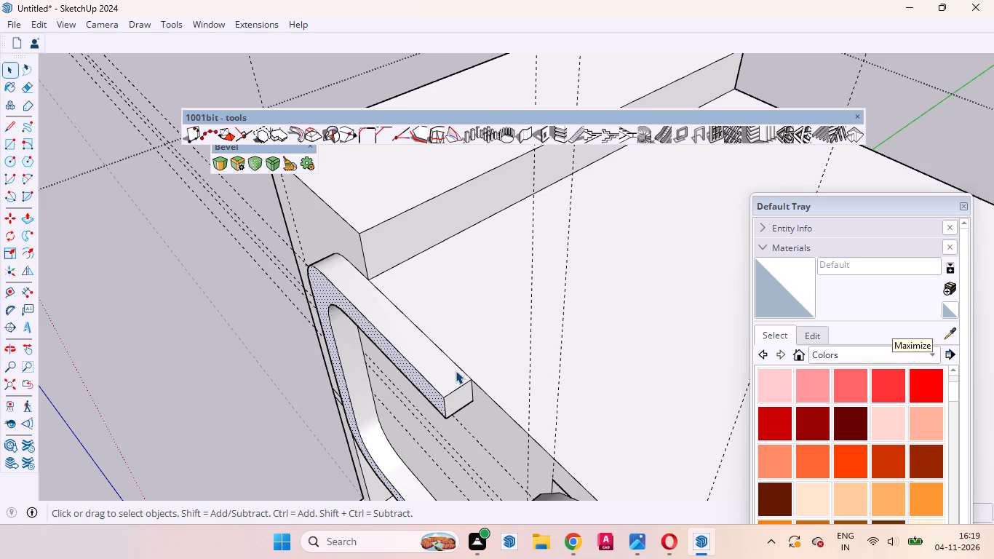
Examine the arched recess's interior floor and the underside where the arch border overhangs the side wall.
scroll(456, 374, down, 12)
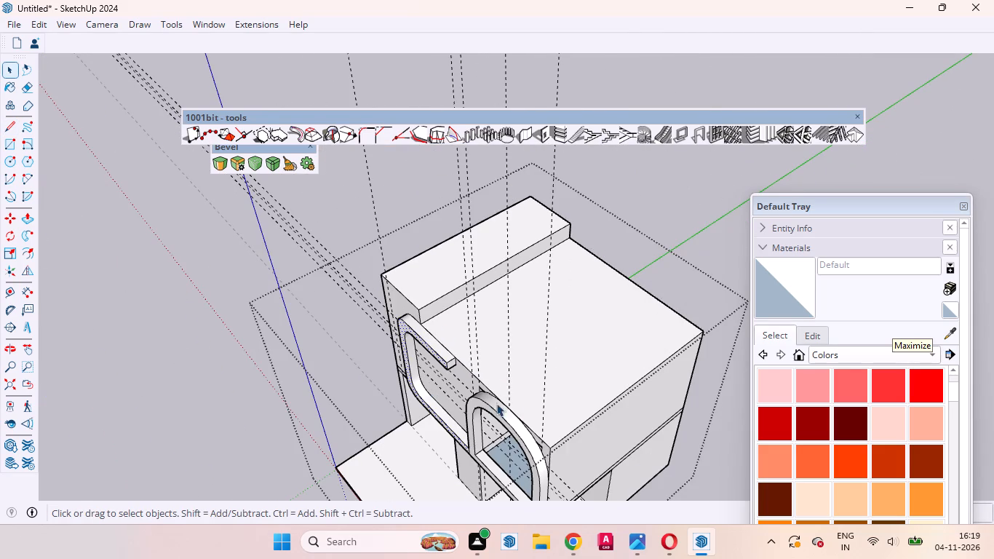
scroll(528, 397, down, 4)
middle_drag(508, 480, 645, 408)
scroll(587, 405, up, 9)
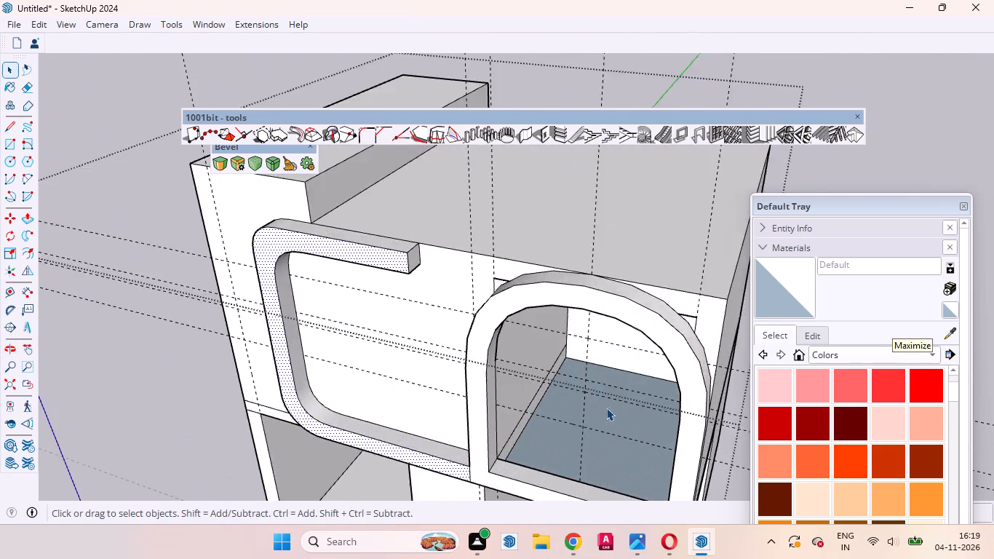
scroll(606, 408, up, 4)
middle_drag(582, 415, 495, 331)
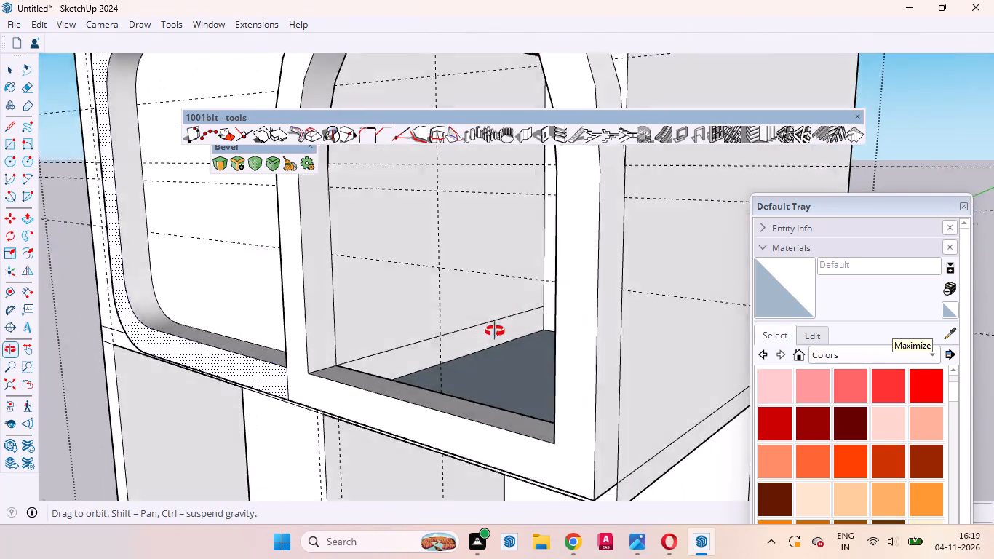
middle_drag(495, 331, 528, 341)
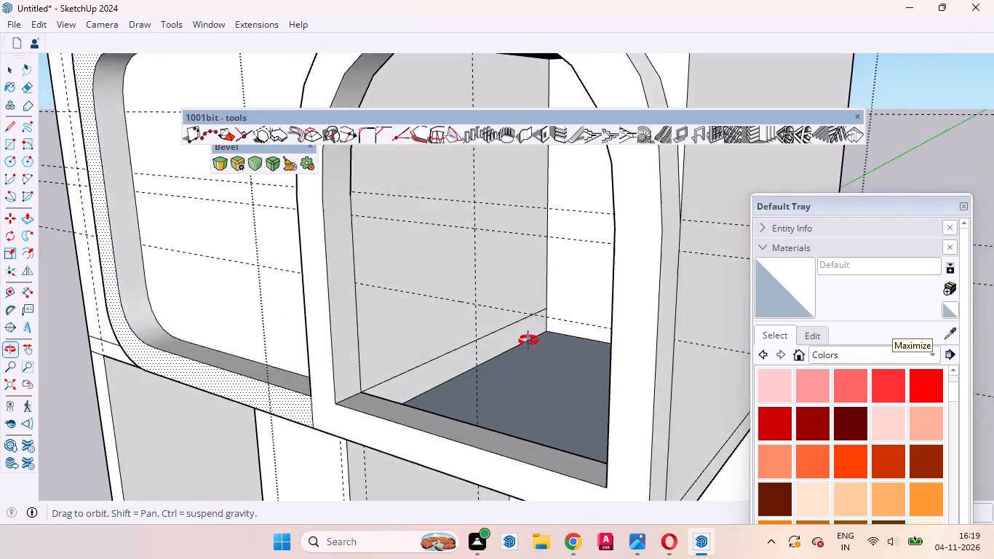
middle_drag(528, 341, 413, 242)
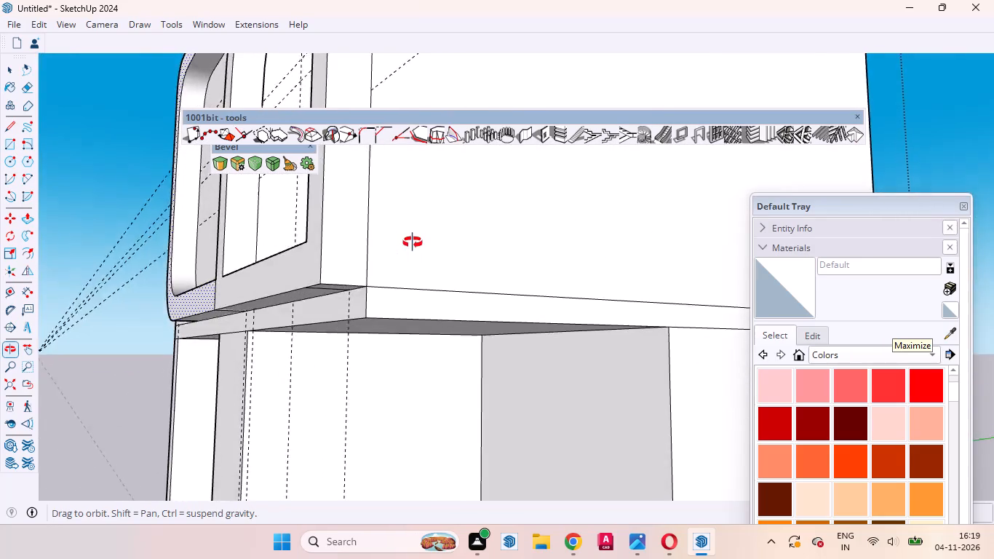
middle_drag(413, 242, 406, 289)
Reverse the floor face inside the arched recess so its front side faces up.
scroll(371, 392, up, 4)
middle_drag(362, 401, 720, 472)
scroll(683, 453, up, 1)
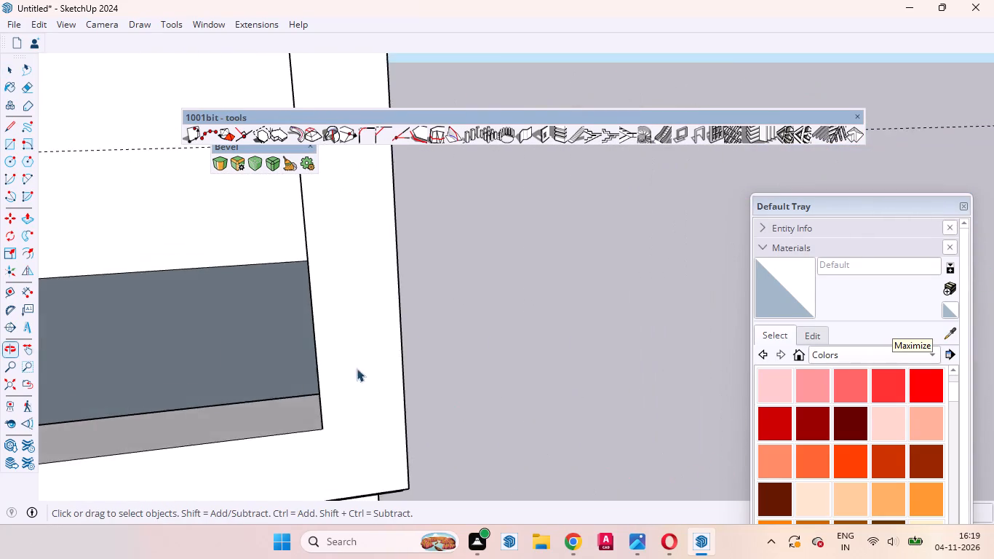
scroll(394, 352, down, 8)
middle_drag(300, 353, 411, 350)
scroll(427, 348, up, 3)
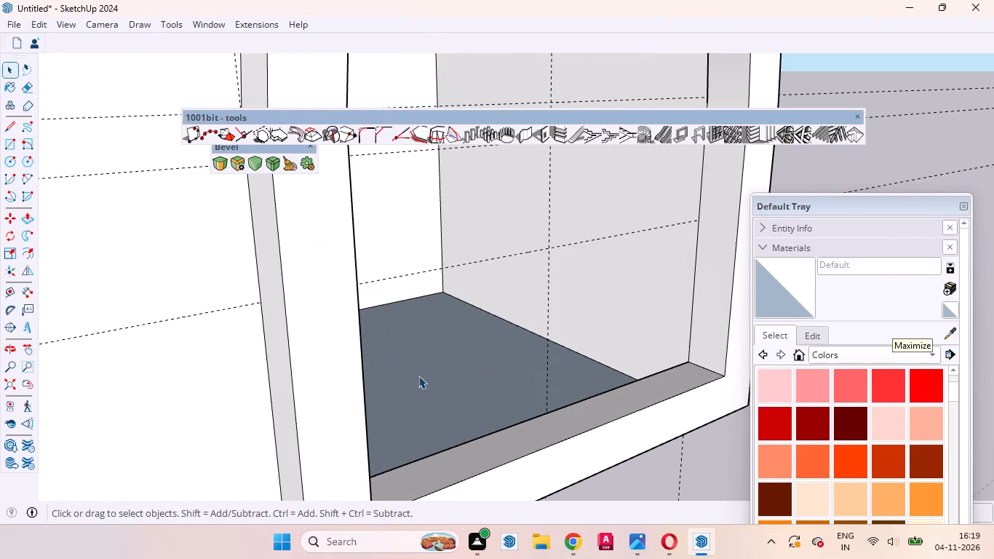
click(413, 386)
right_click(416, 387)
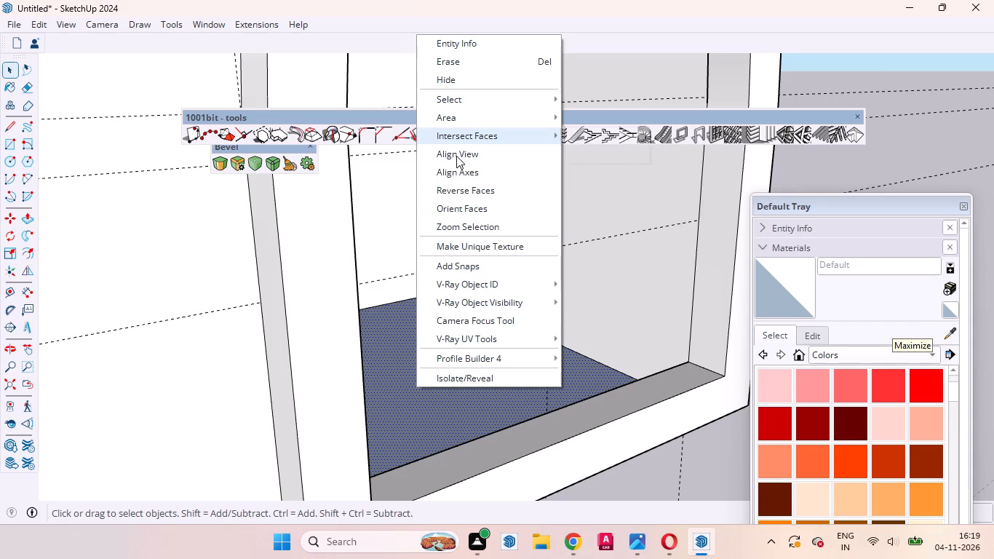
click(470, 187)
Paint the louvres under the top of the arched recess with Wood Veneer 02 from the Wood materials collection.
scroll(466, 334, down, 5)
middle_drag(479, 362, 329, 327)
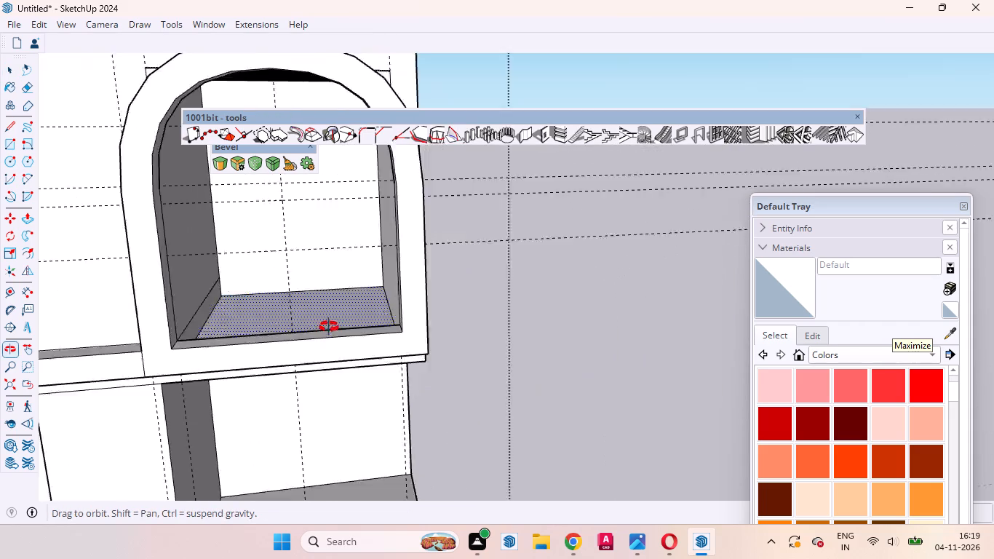
middle_drag(329, 327, 328, 326)
scroll(517, 347, down, 10)
middle_drag(477, 354, 468, 189)
scroll(373, 221, up, 3)
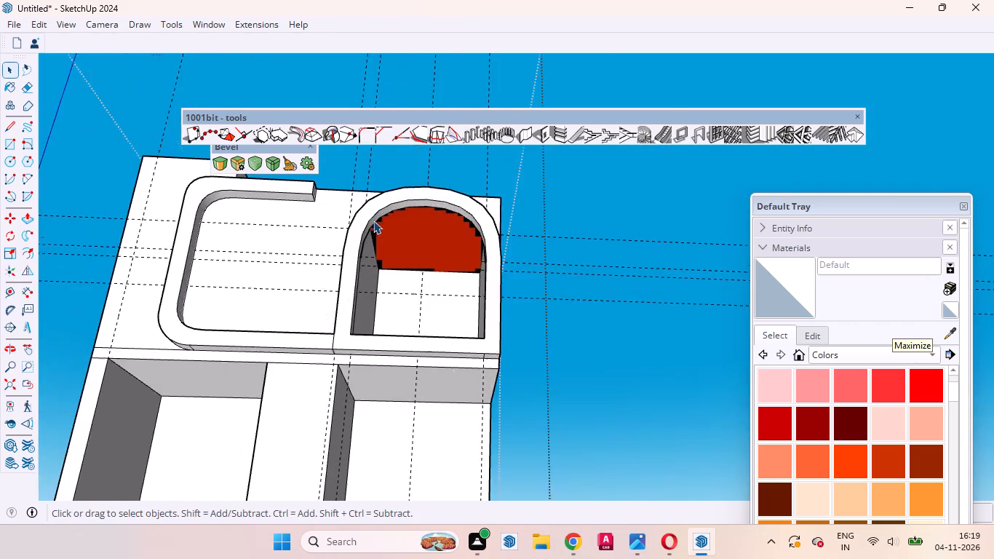
scroll(373, 221, up, 7)
scroll(389, 242, down, 1)
scroll(390, 242, up, 9)
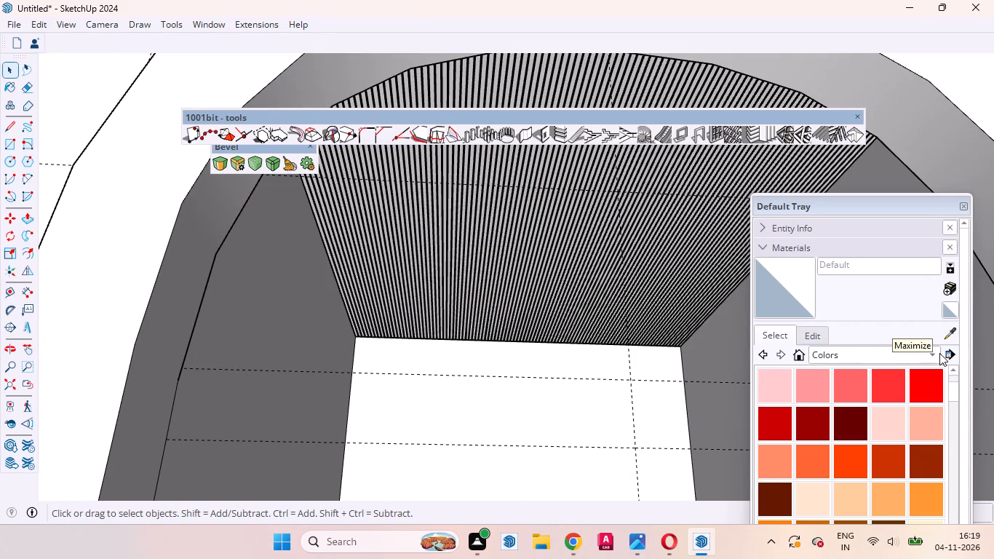
click(934, 352)
scroll(862, 404, down, 2)
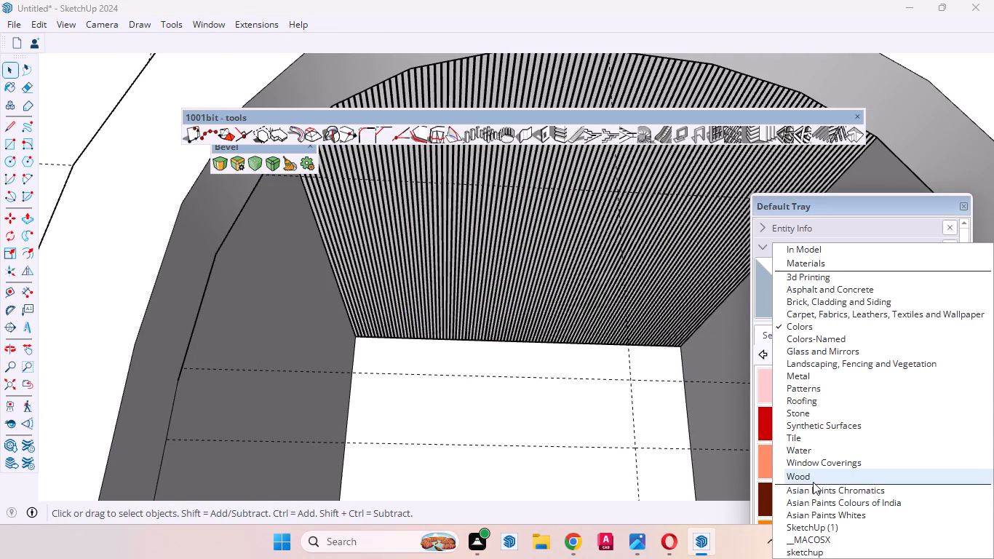
click(813, 481)
scroll(813, 442, down, 4)
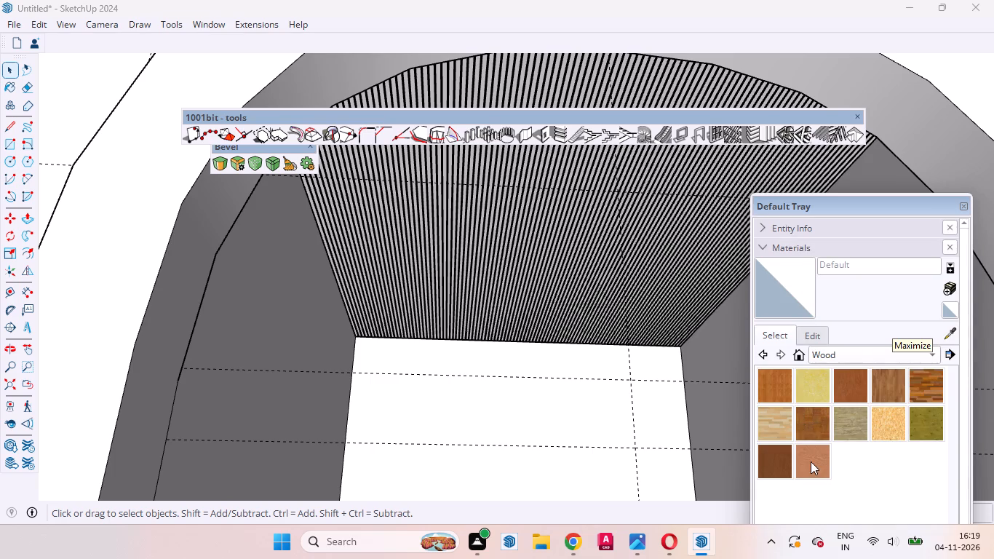
click(811, 461)
click(565, 255)
scroll(459, 351, down, 7)
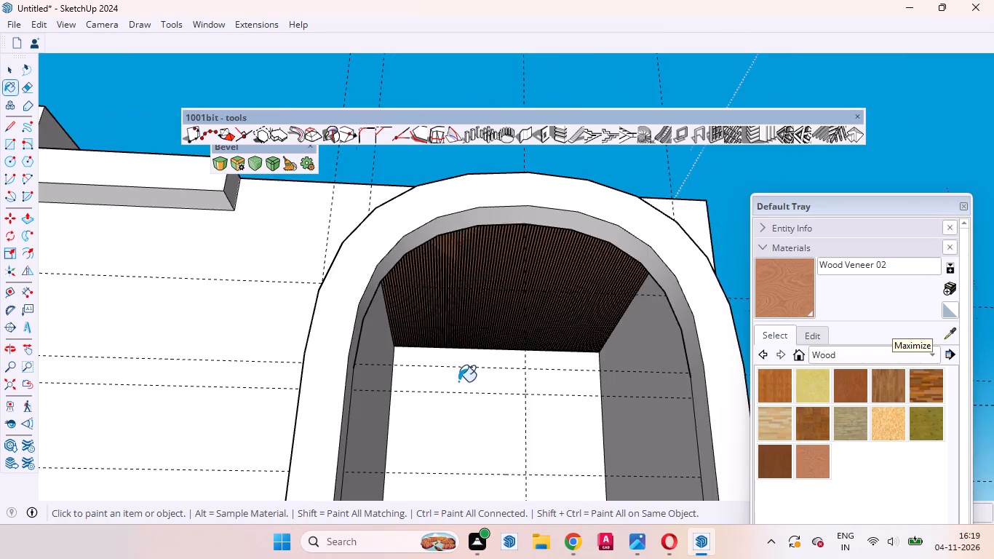
scroll(458, 381, down, 2)
key(space)
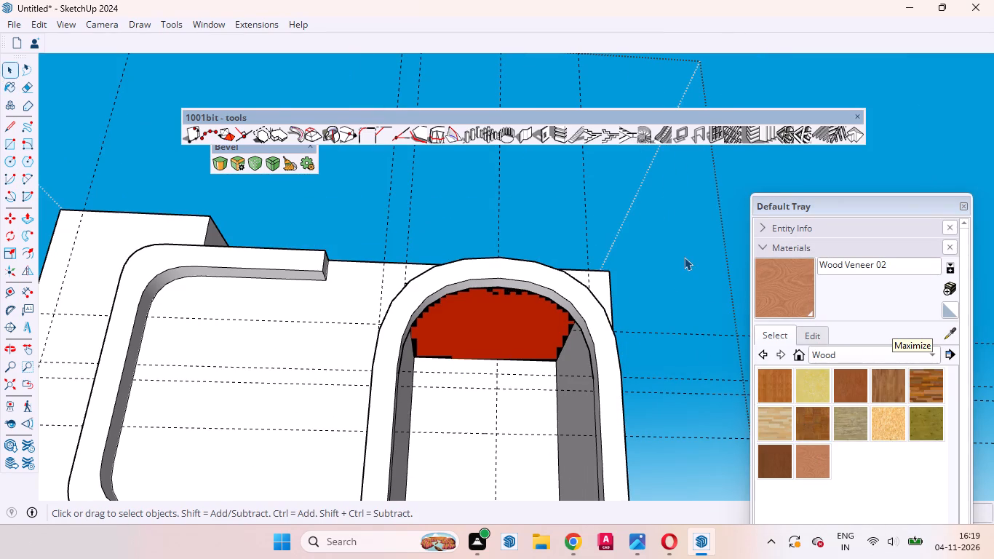
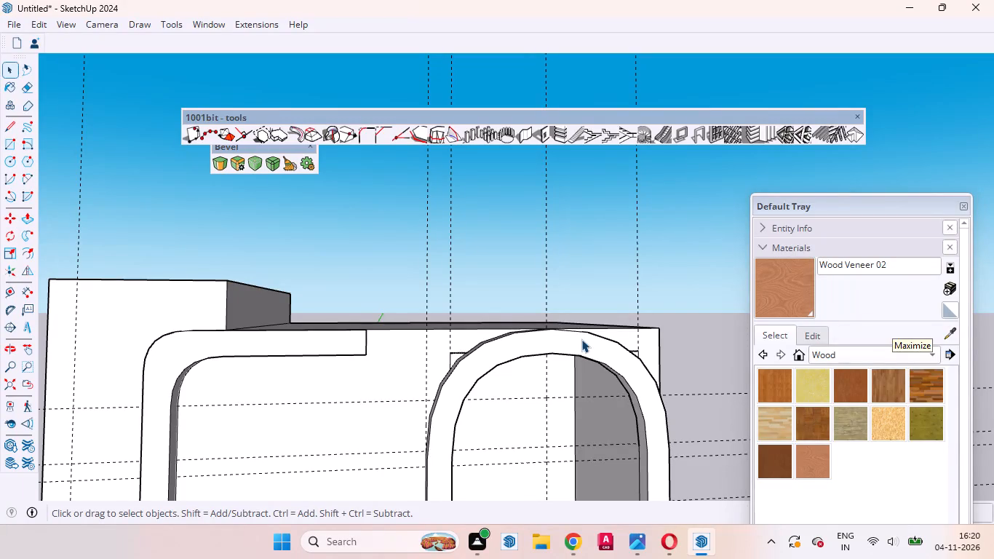
Inside the cabinet group, draw a vertical line across the rounded-frame panel, from the top bar's lower edge to the bottom edge.
scroll(581, 339, down, 3)
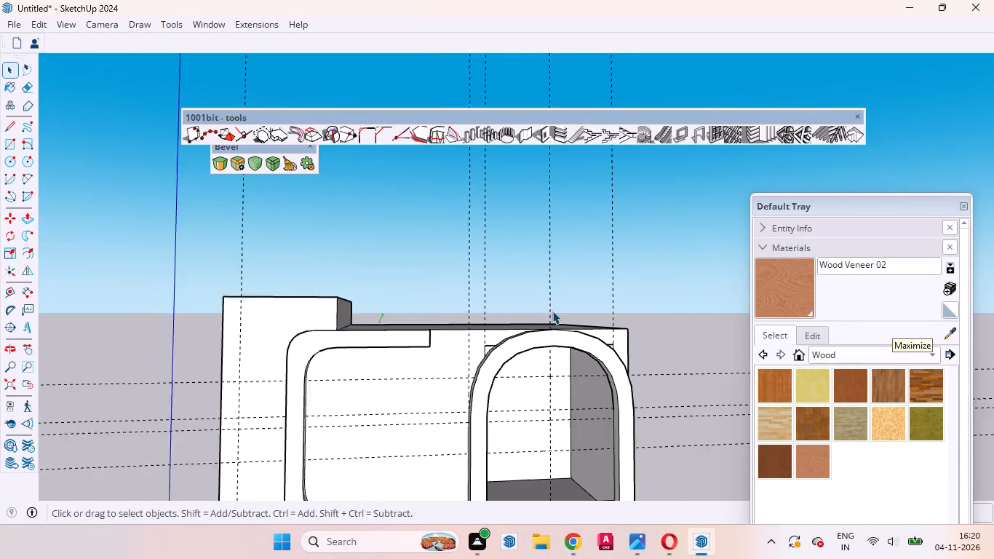
scroll(552, 311, down, 5)
scroll(509, 270, up, 1)
scroll(509, 270, down, 3)
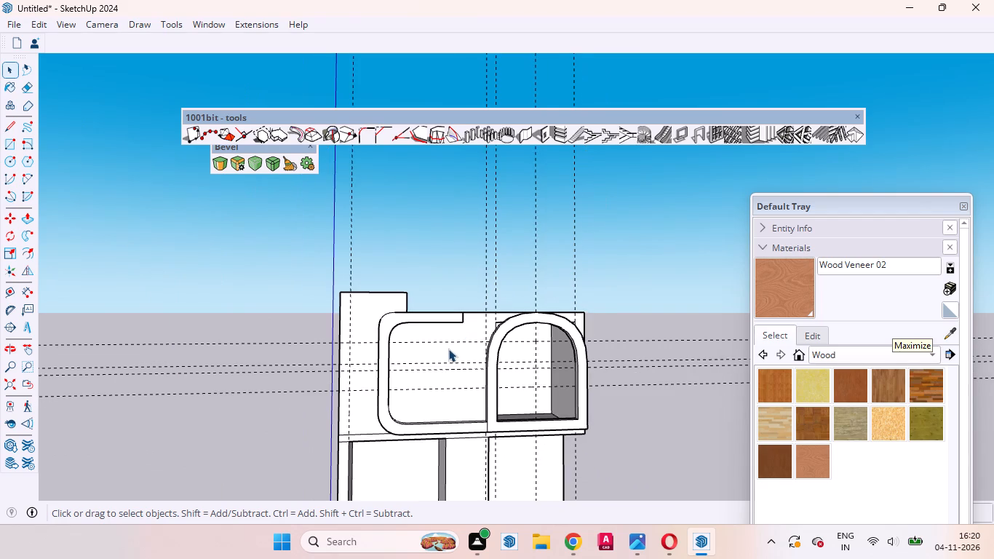
scroll(448, 349, up, 3)
click(431, 352)
triple_click(432, 353)
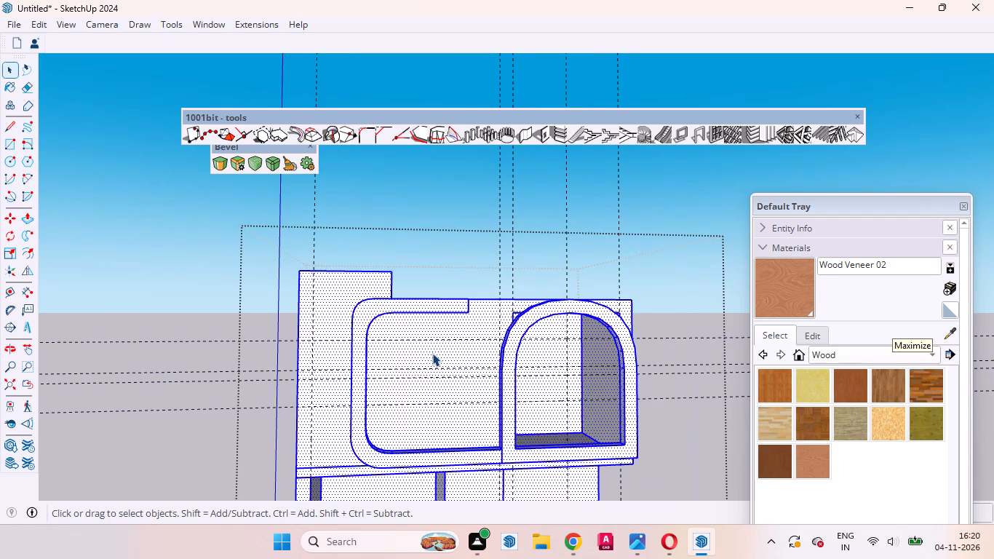
scroll(458, 333, up, 4)
scroll(464, 323, down, 9)
middle_drag(448, 349, 434, 305)
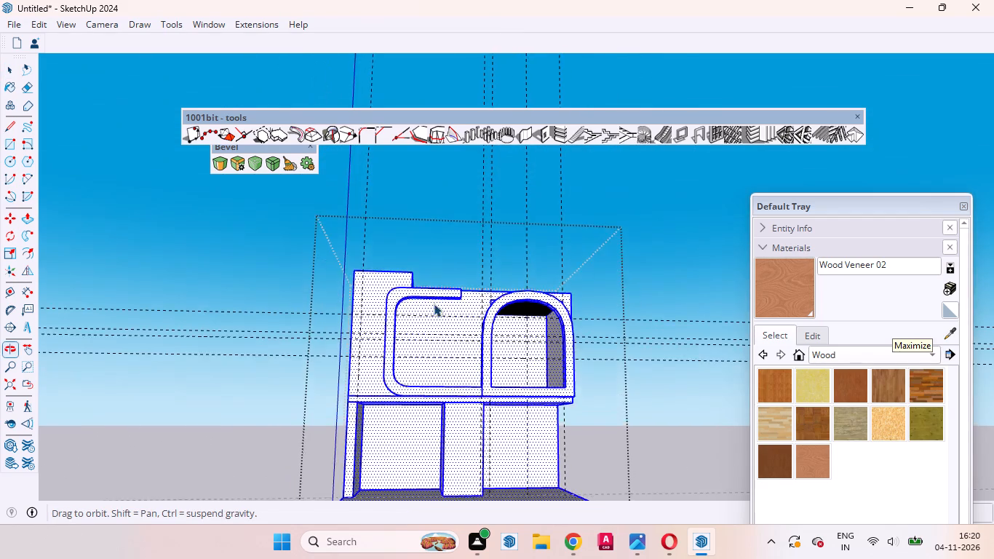
scroll(435, 304, up, 6)
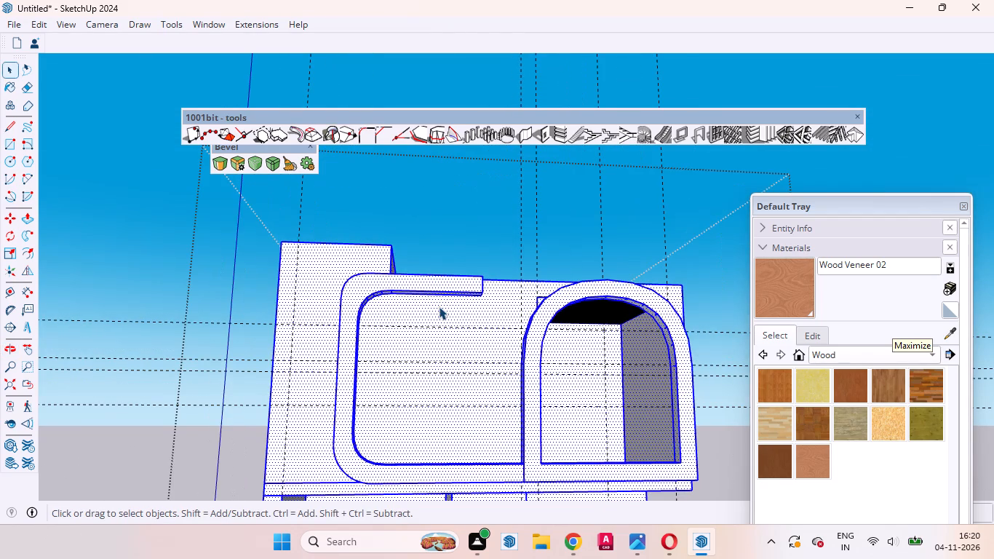
key(l)
scroll(439, 307, up, 8)
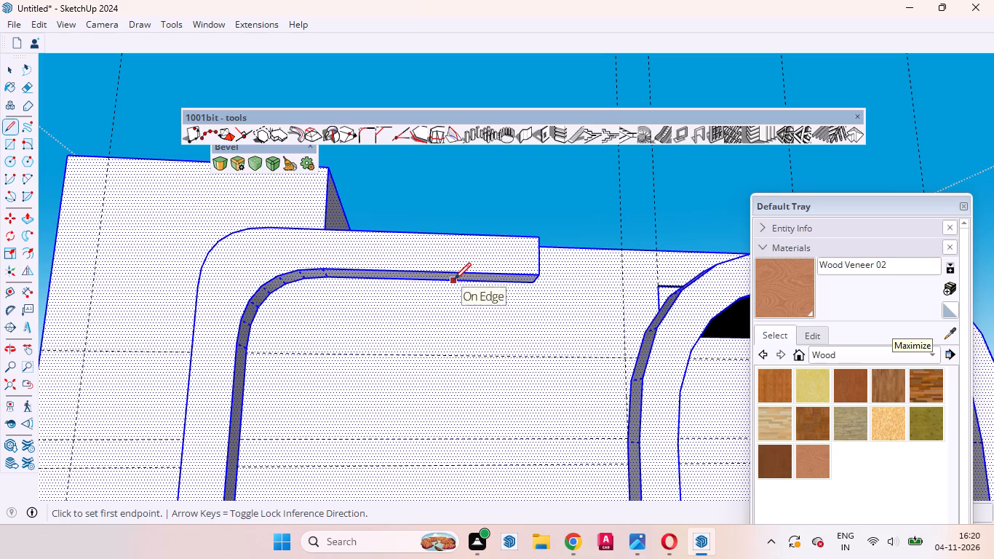
click(451, 279)
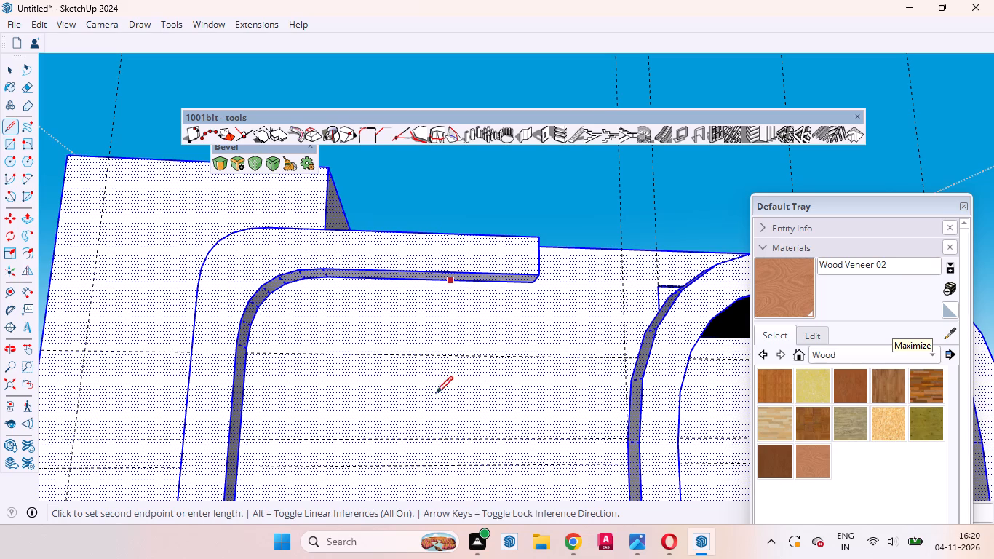
scroll(466, 431, down, 9)
scroll(464, 384, up, 1)
scroll(464, 384, down, 11)
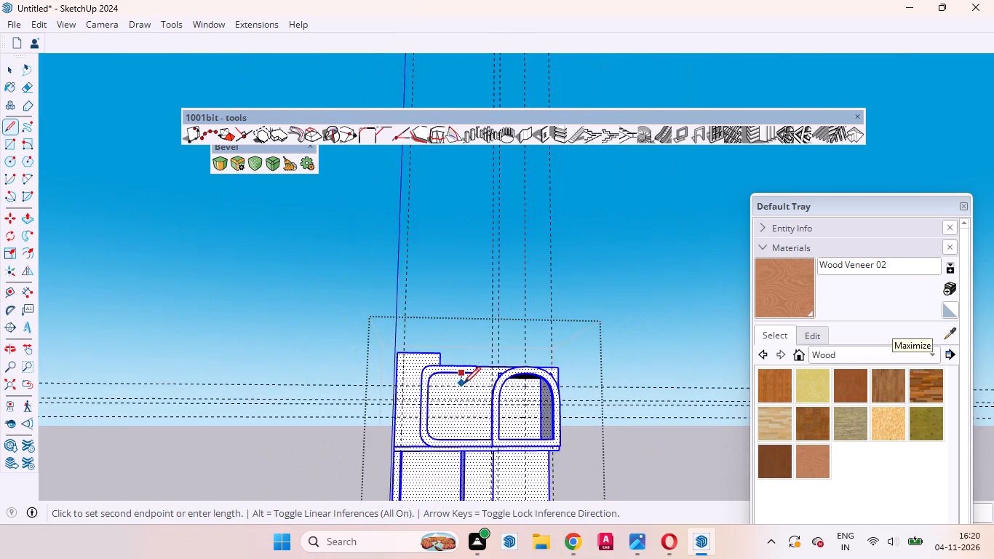
scroll(464, 384, down, 2)
scroll(465, 433, up, 6)
middle_drag(472, 419, 476, 534)
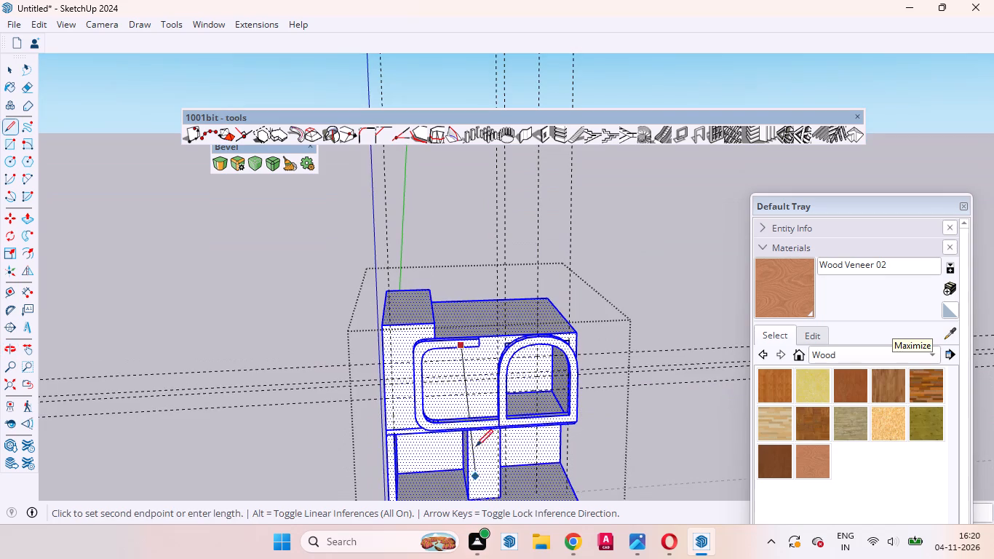
scroll(479, 411, up, 10)
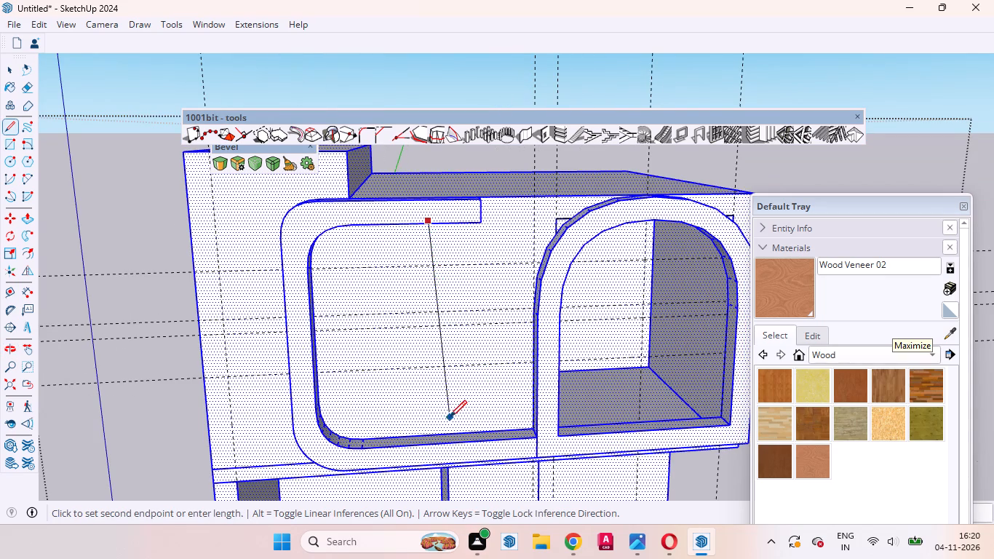
click(432, 435)
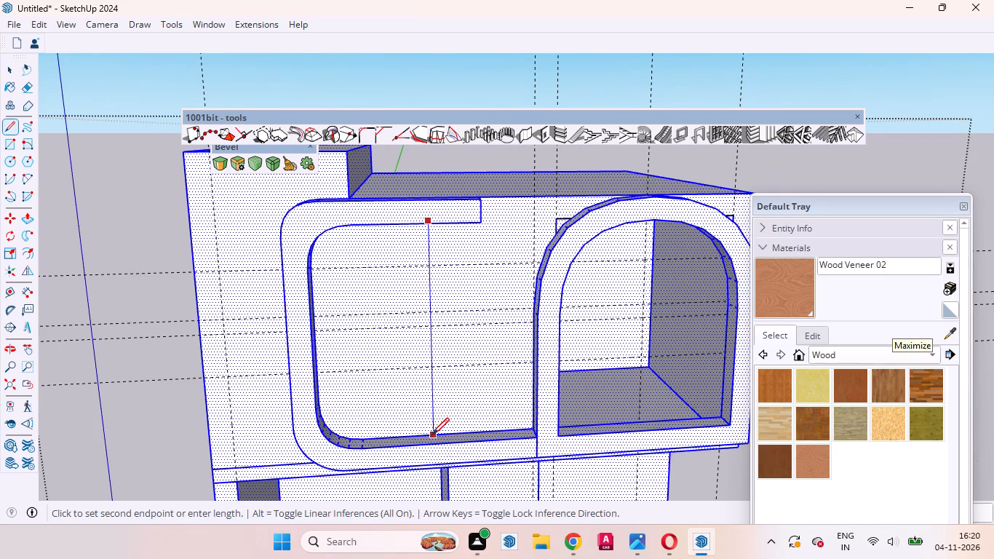
key(space)
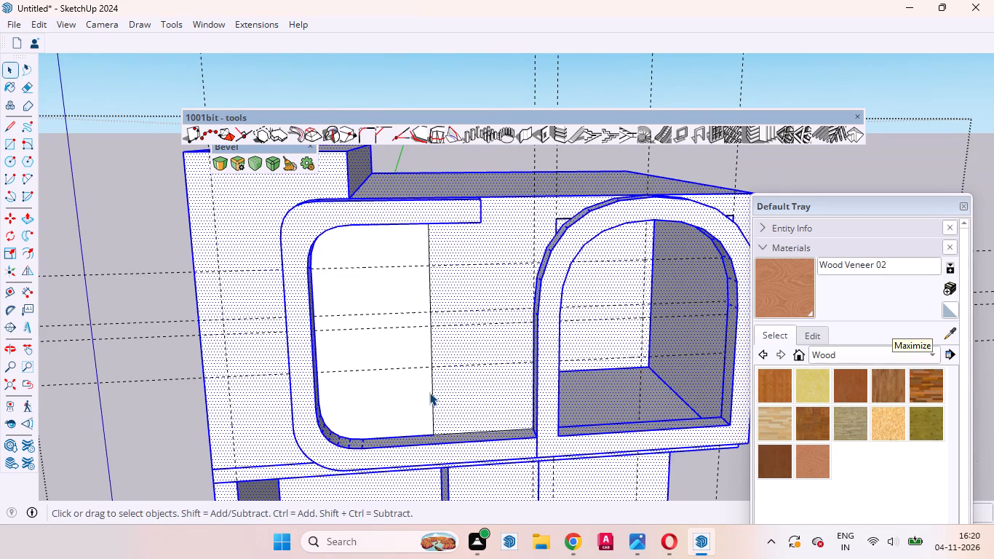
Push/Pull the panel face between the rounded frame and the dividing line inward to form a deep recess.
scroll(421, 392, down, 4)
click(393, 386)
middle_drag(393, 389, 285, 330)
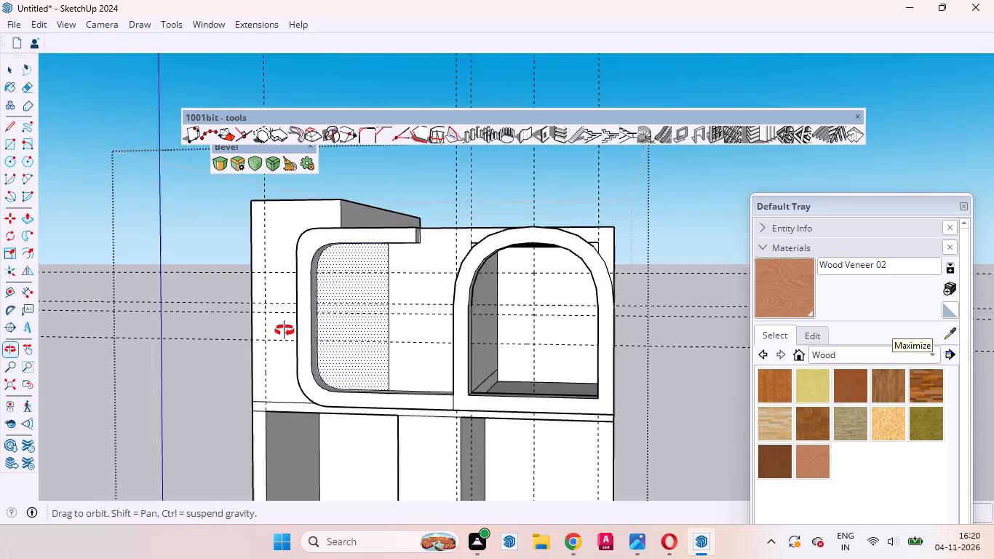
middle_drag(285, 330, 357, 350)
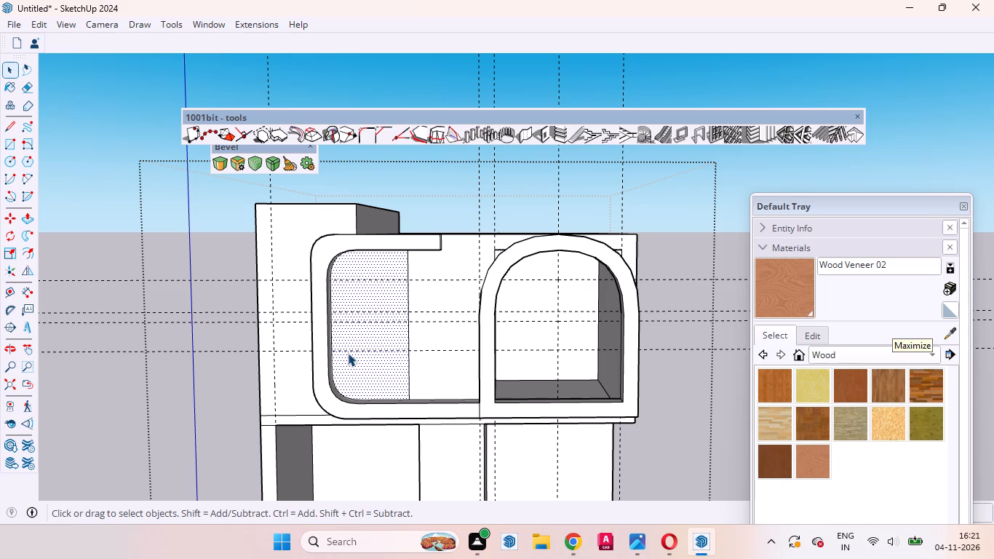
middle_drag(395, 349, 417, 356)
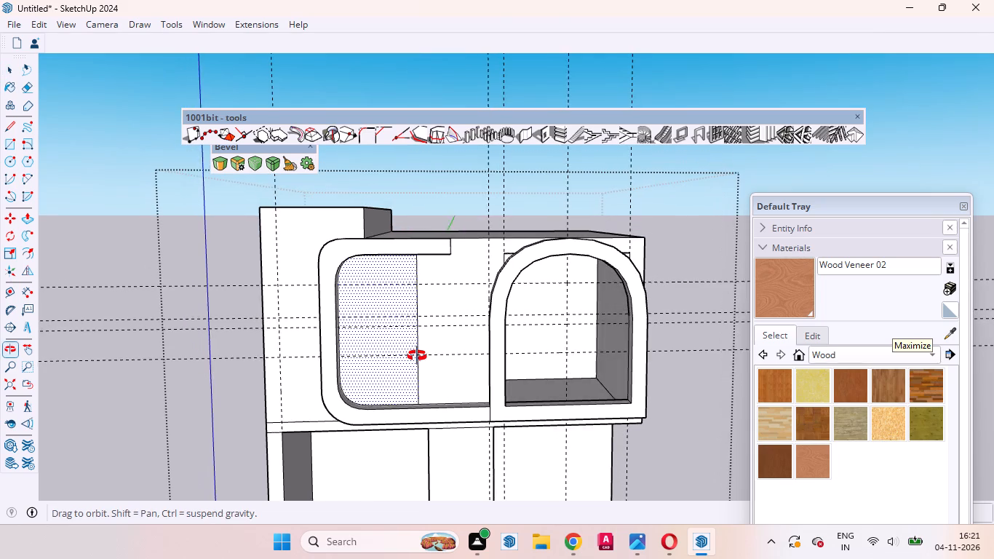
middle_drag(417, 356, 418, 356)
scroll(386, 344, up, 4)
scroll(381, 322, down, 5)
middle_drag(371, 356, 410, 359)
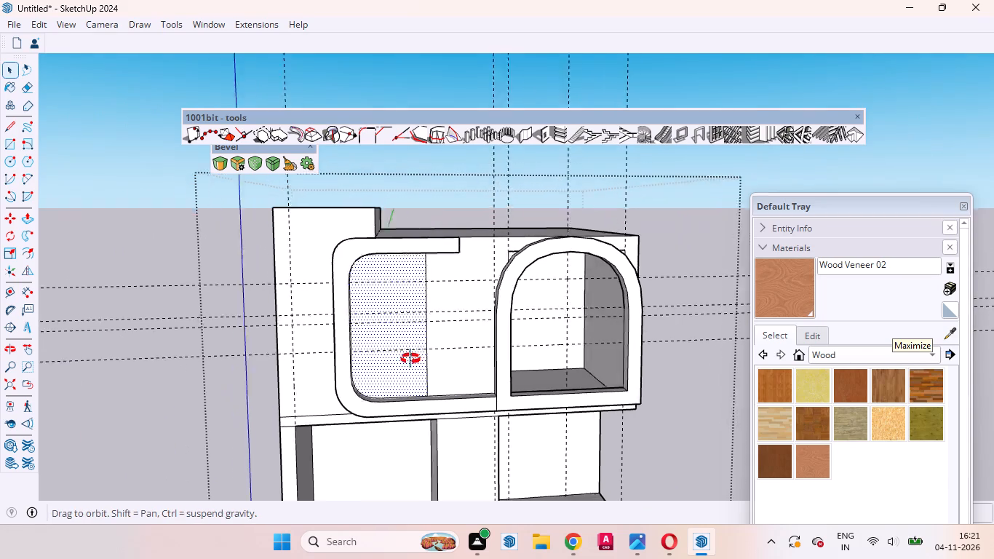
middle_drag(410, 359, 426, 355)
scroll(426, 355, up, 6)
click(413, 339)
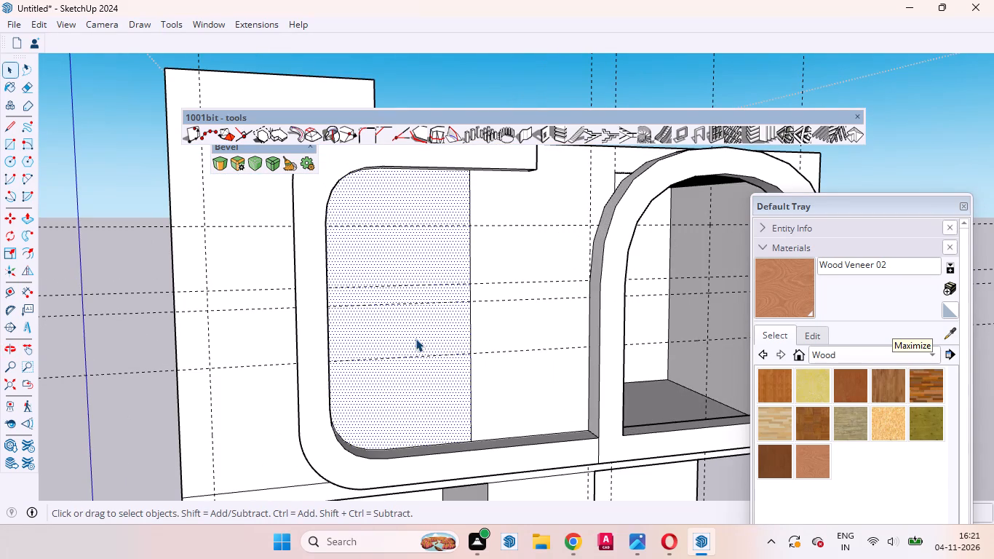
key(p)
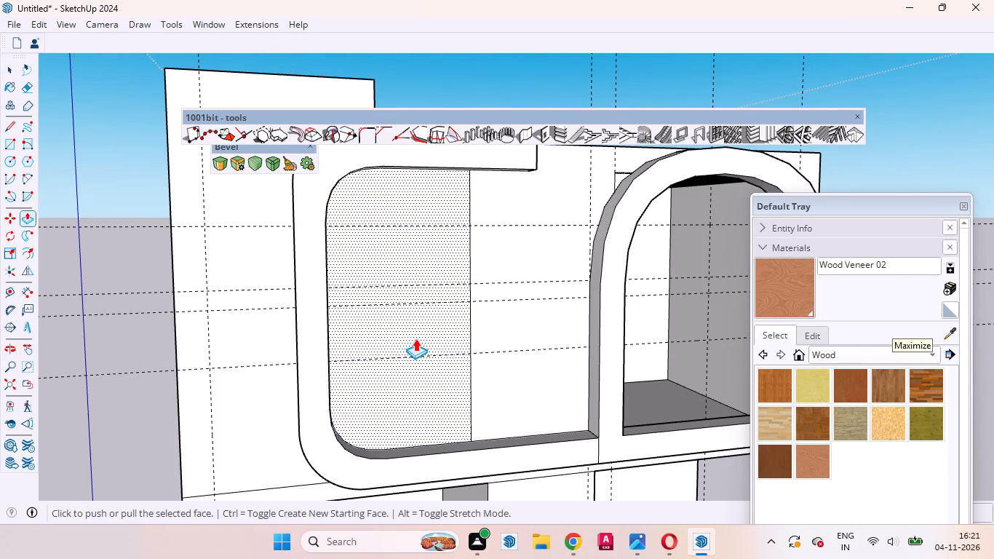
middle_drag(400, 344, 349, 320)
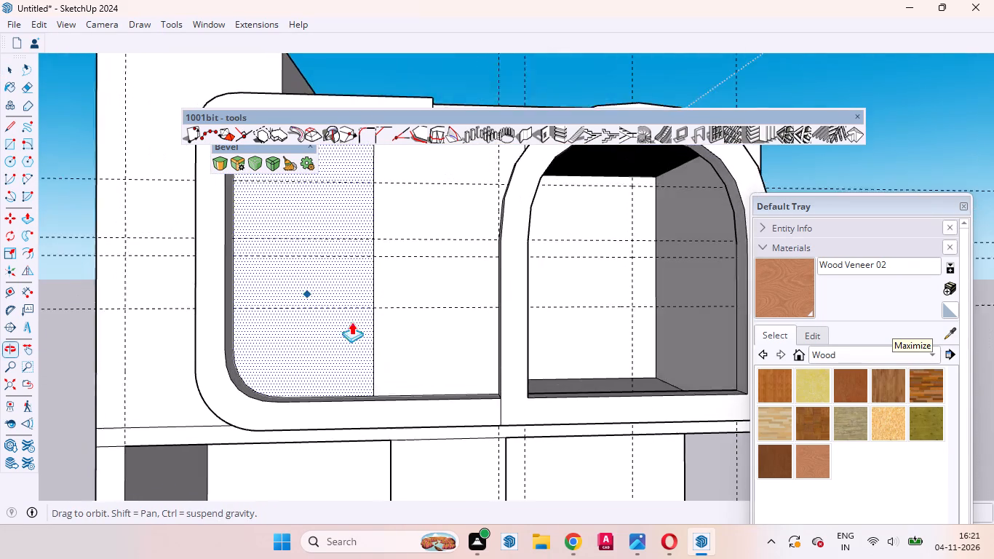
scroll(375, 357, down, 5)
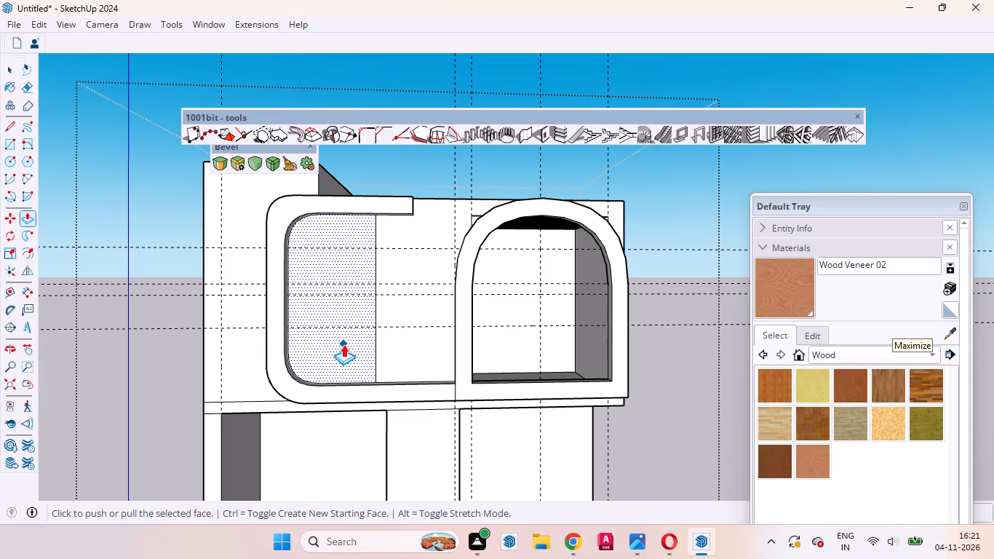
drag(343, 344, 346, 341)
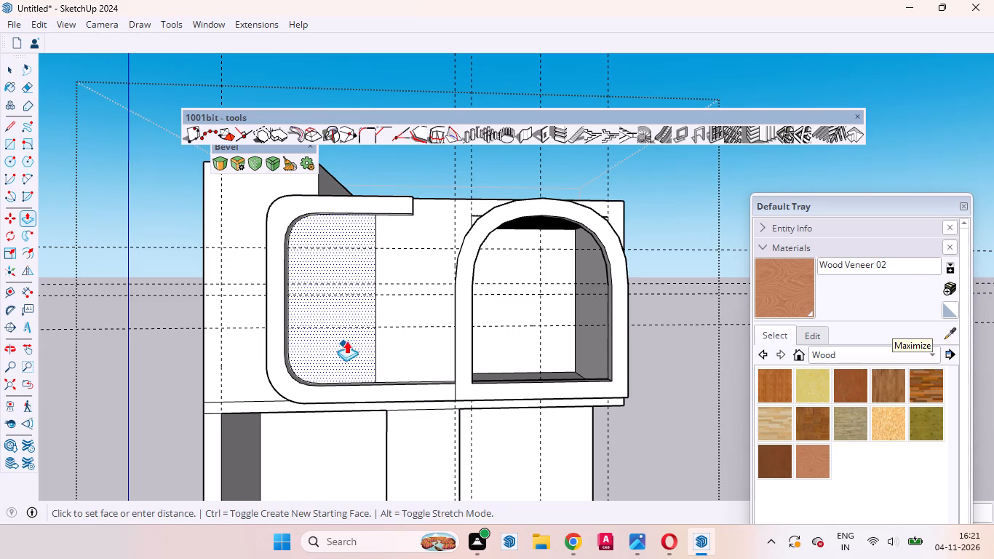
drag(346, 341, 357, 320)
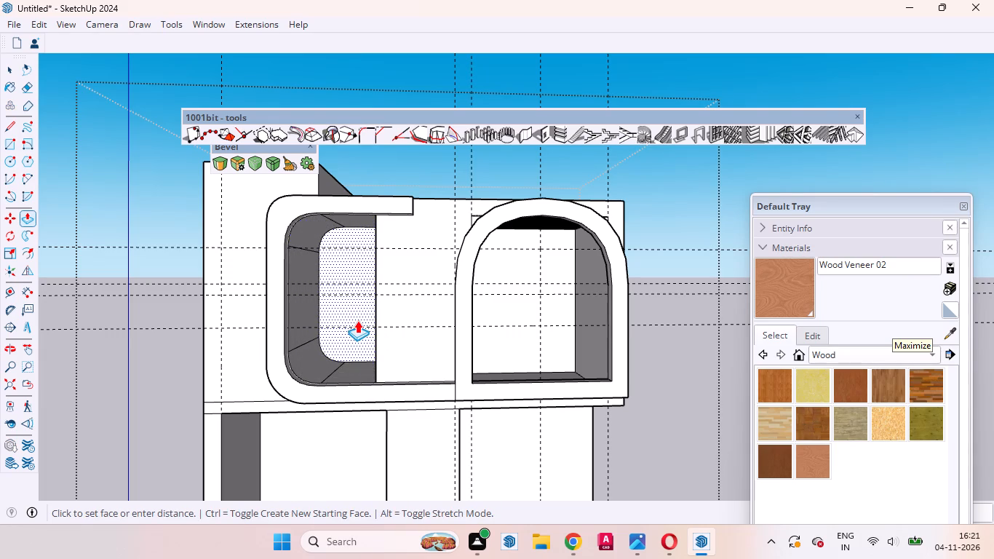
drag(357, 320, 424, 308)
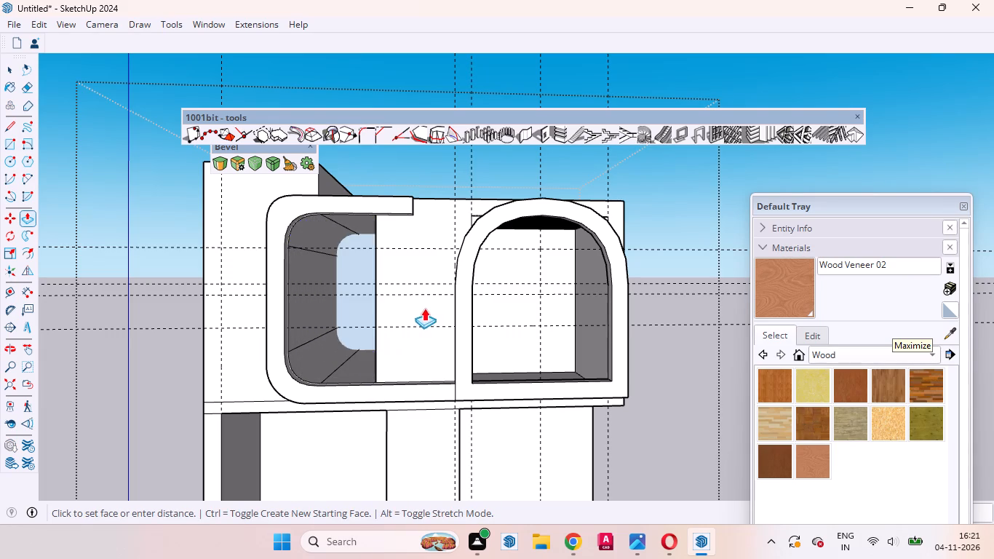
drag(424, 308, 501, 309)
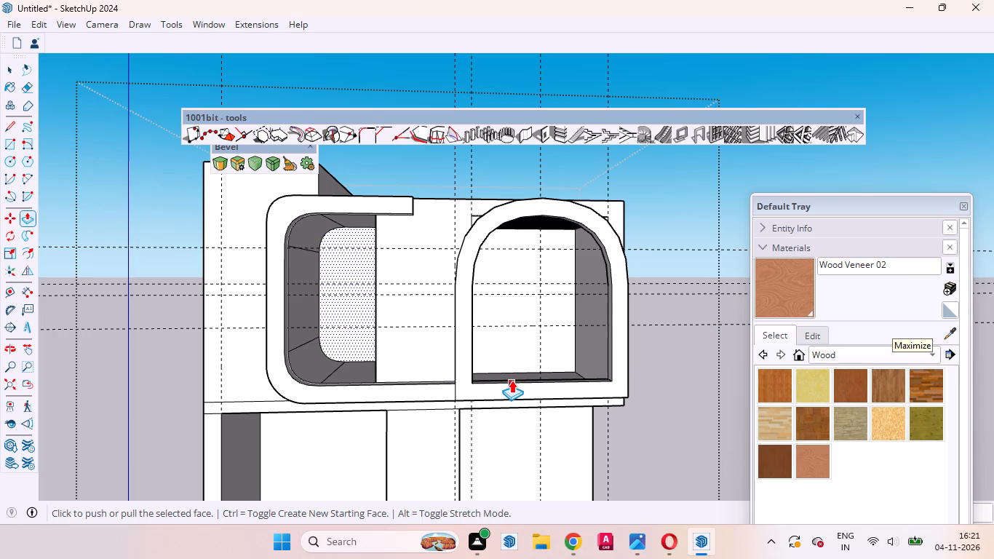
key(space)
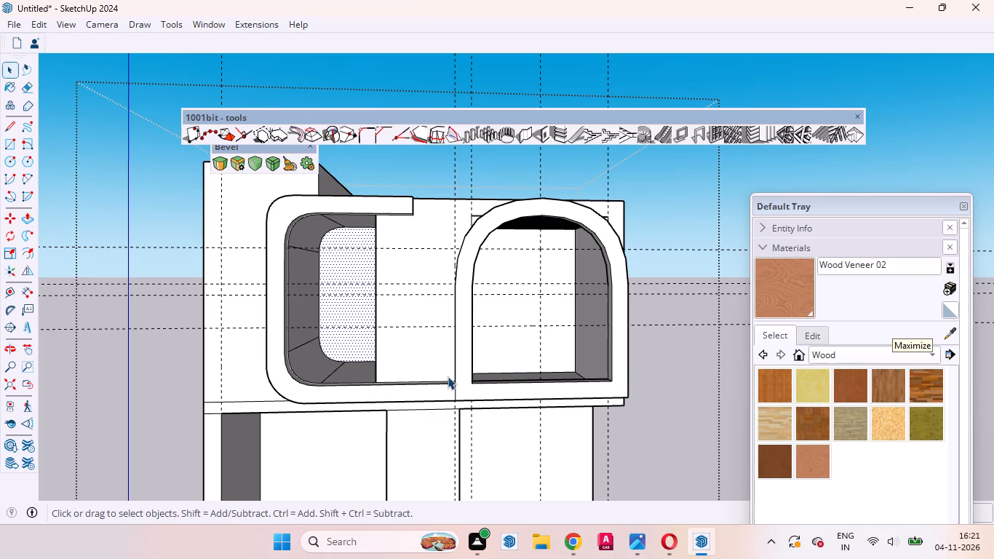
Examine the recess inside the rounded frame and the adjoining arched niche from several angles.
scroll(455, 363, down, 5)
scroll(272, 306, up, 4)
middle_drag(410, 296, 410, 293)
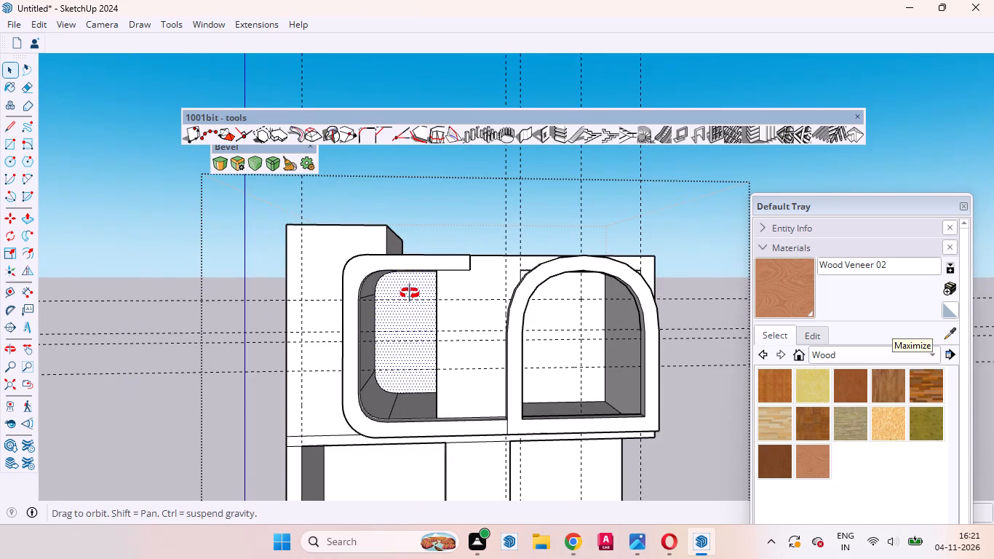
middle_drag(410, 293, 428, 220)
scroll(430, 221, up, 4)
scroll(456, 265, down, 3)
middle_drag(467, 280, 468, 280)
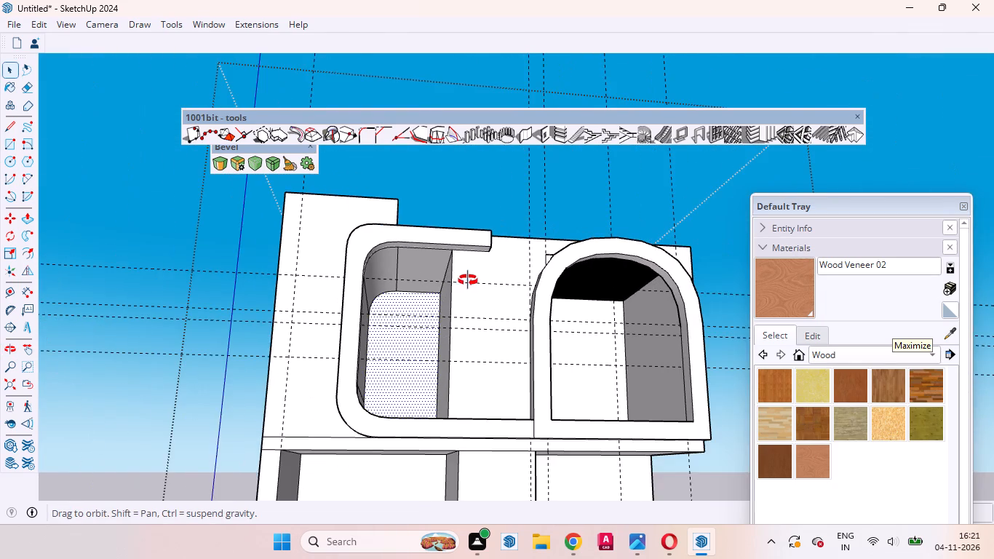
middle_drag(468, 280, 482, 247)
scroll(480, 238, up, 6)
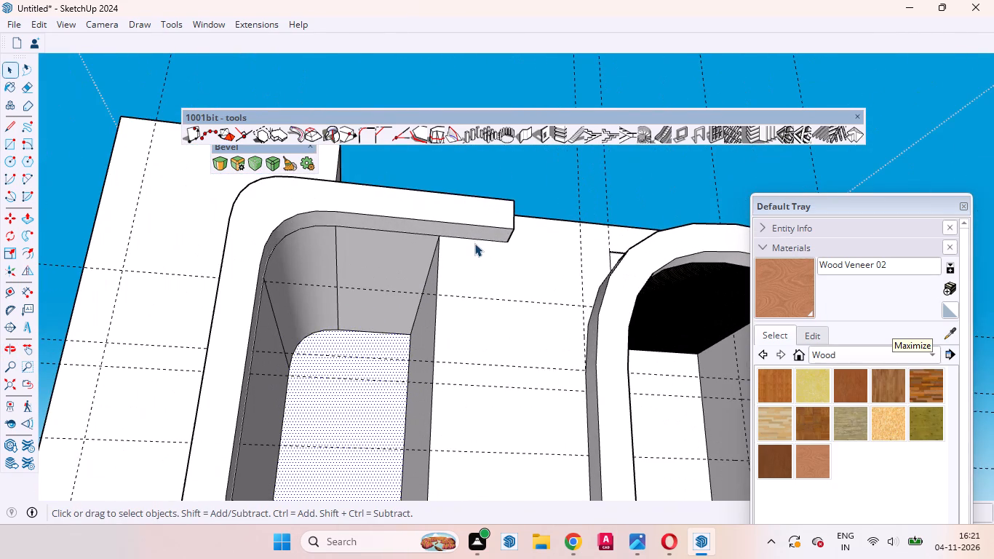
middle_drag(441, 248, 363, 317)
scroll(388, 216, down, 7)
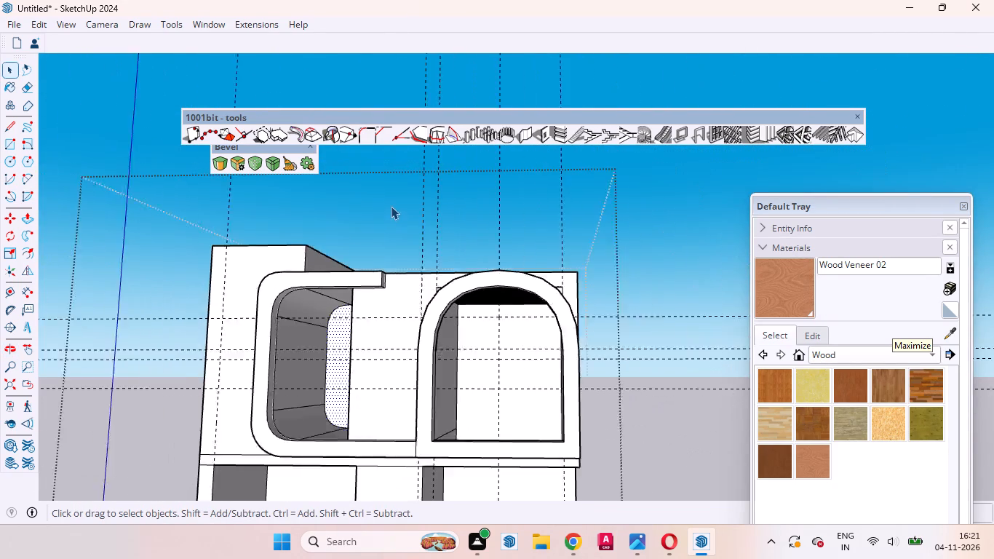
scroll(391, 206, down, 6)
scroll(380, 259, up, 10)
middle_drag(348, 274, 427, 209)
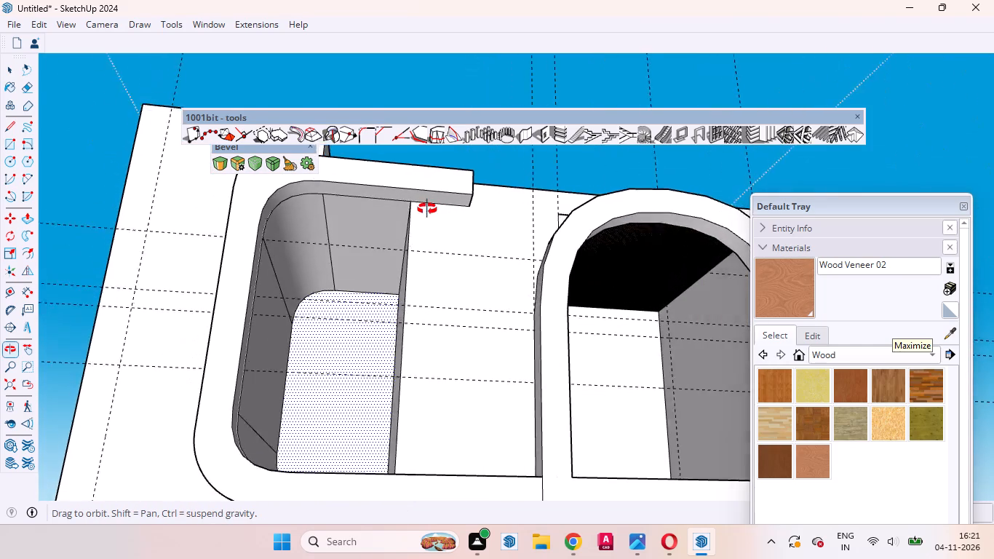
middle_drag(427, 209, 459, 221)
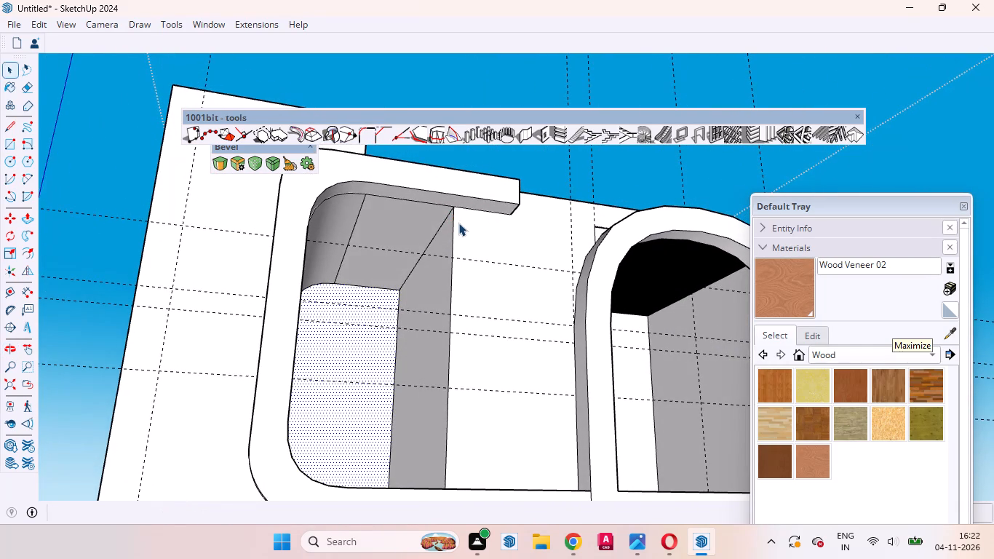
scroll(436, 256, down, 4)
middle_drag(442, 261, 359, 183)
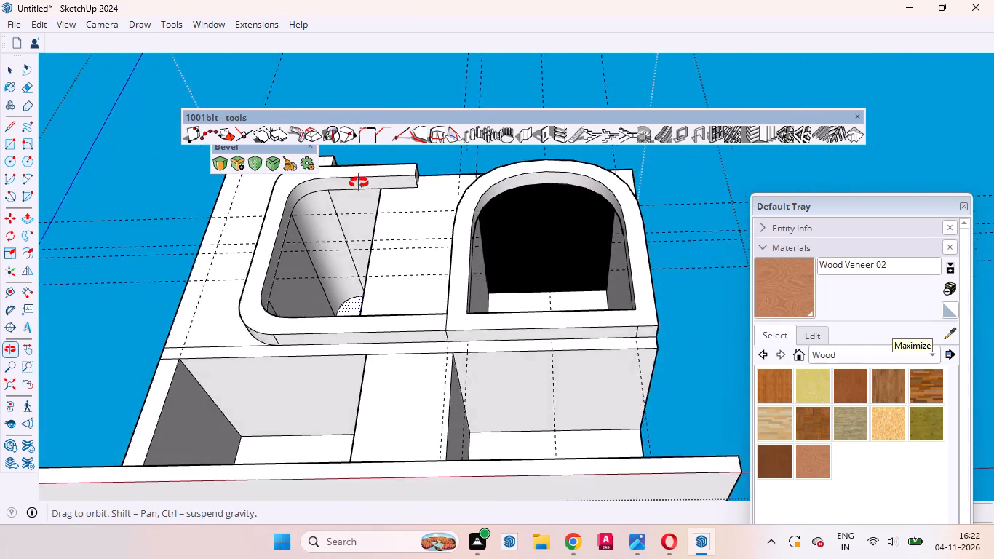
middle_drag(359, 183, 426, 239)
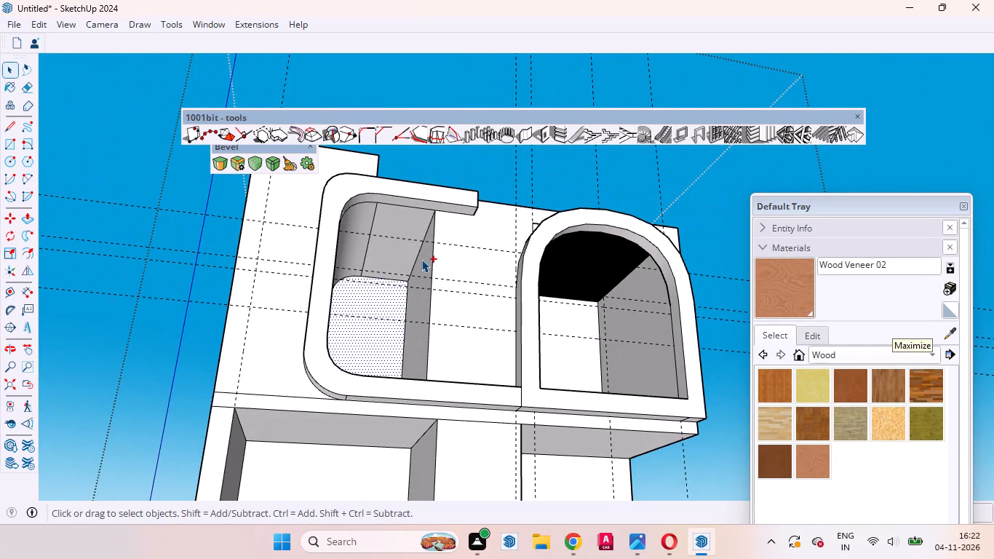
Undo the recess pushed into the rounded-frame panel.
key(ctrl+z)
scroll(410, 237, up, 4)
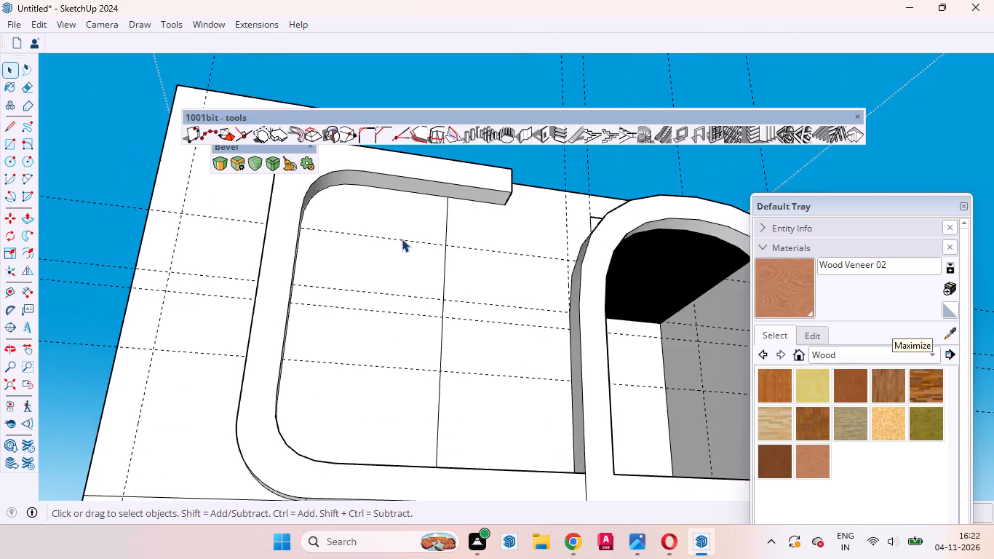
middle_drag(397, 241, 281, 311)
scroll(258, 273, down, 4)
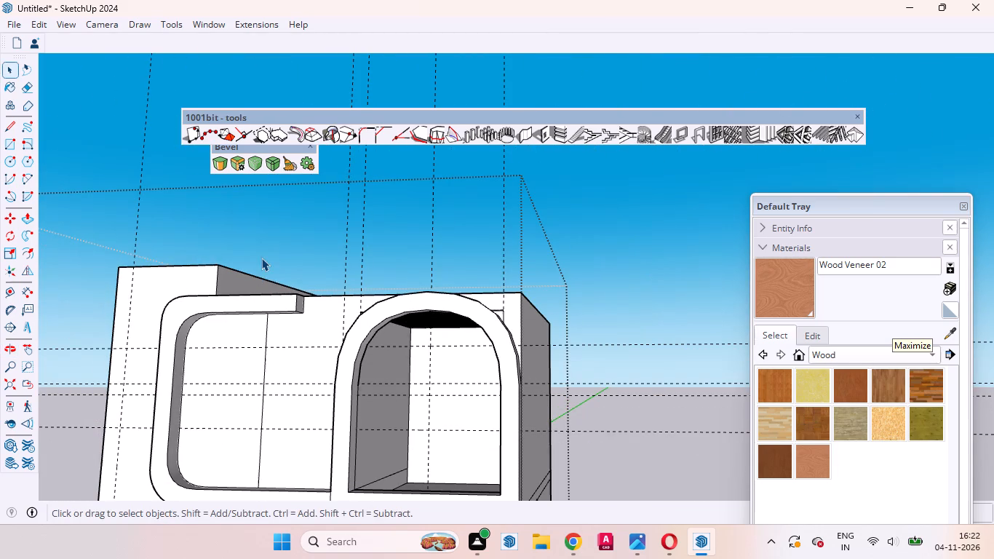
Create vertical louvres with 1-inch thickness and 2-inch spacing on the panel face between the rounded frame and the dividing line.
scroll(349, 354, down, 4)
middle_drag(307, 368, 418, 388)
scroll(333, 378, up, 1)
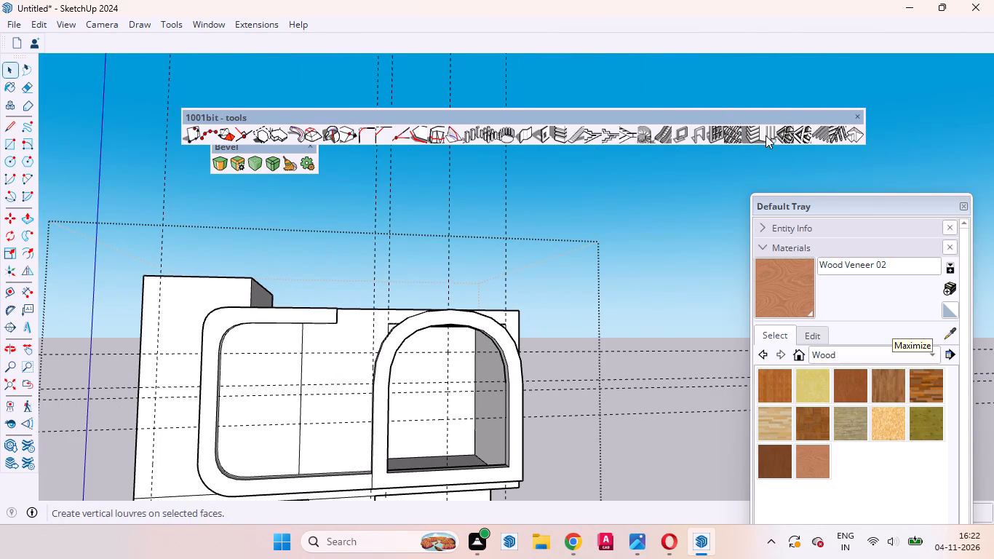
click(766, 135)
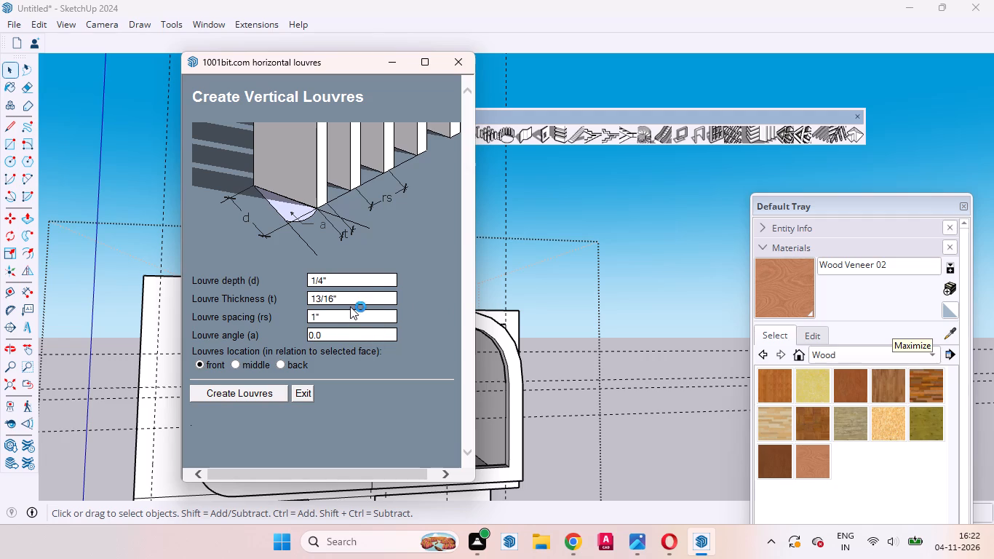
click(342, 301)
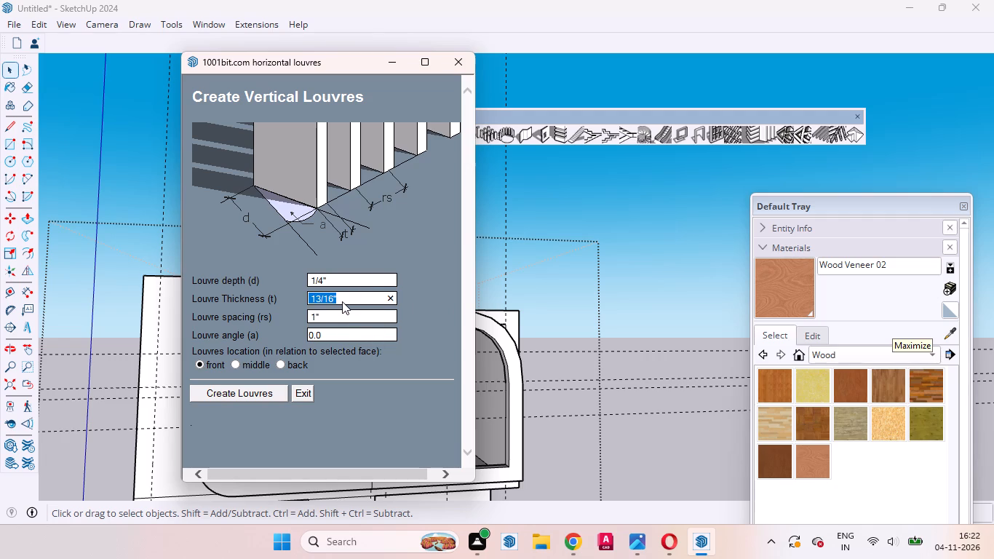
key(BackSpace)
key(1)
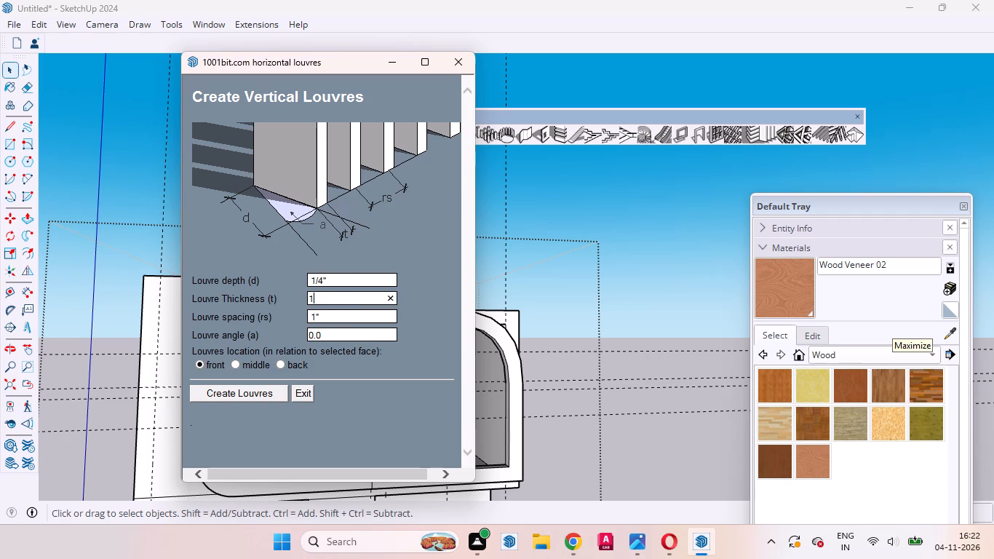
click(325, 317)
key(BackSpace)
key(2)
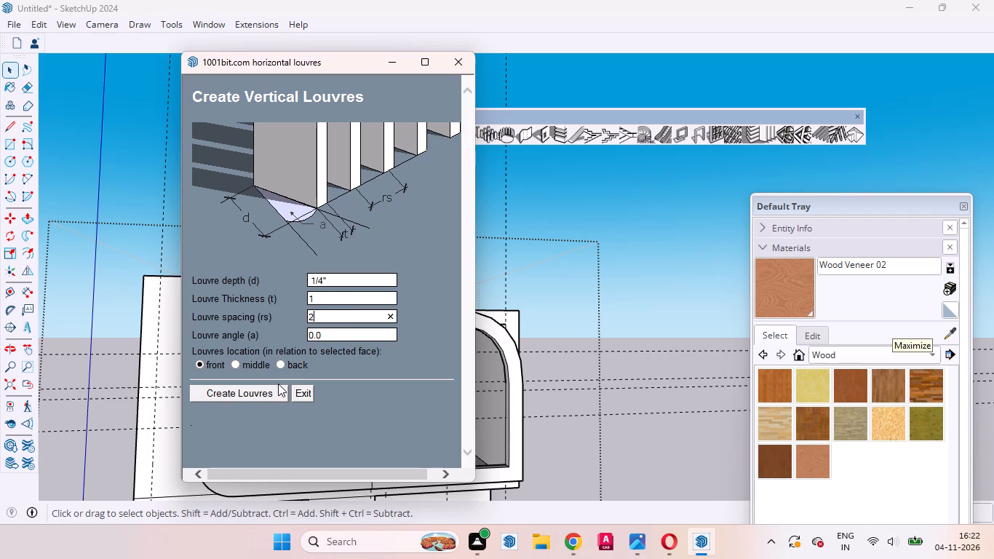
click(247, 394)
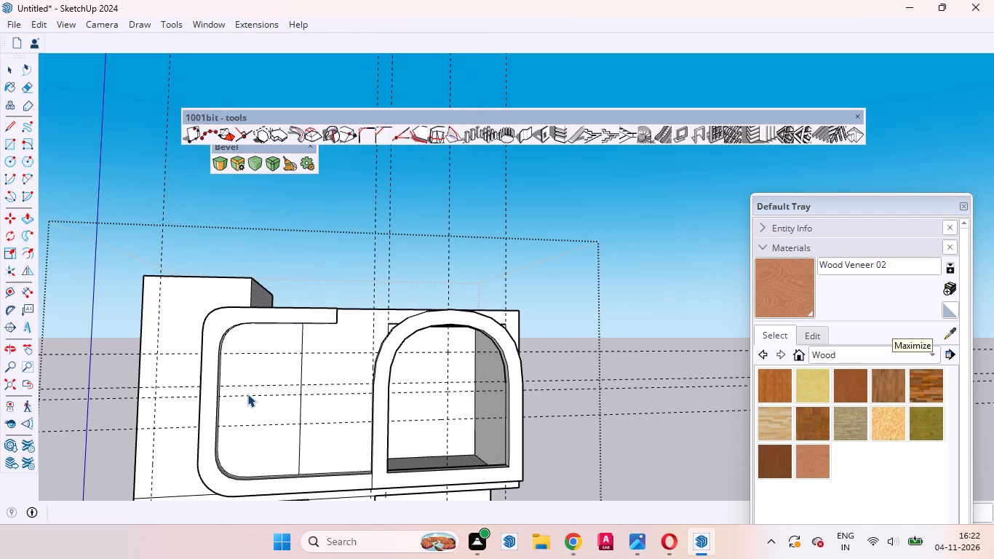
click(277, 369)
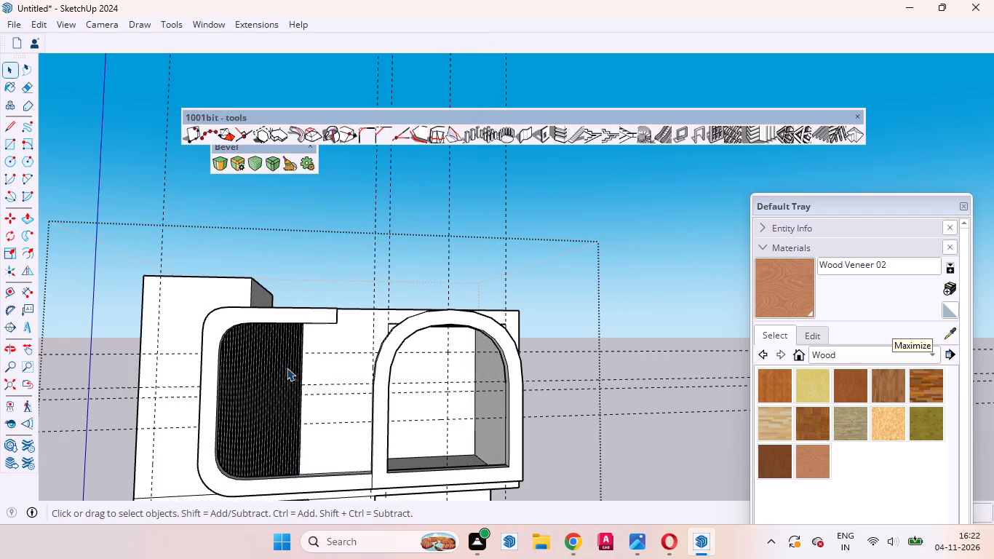
Examine the louvres inside the rounded frame up close and from several angles.
scroll(282, 368, up, 11)
middle_drag(239, 367, 389, 275)
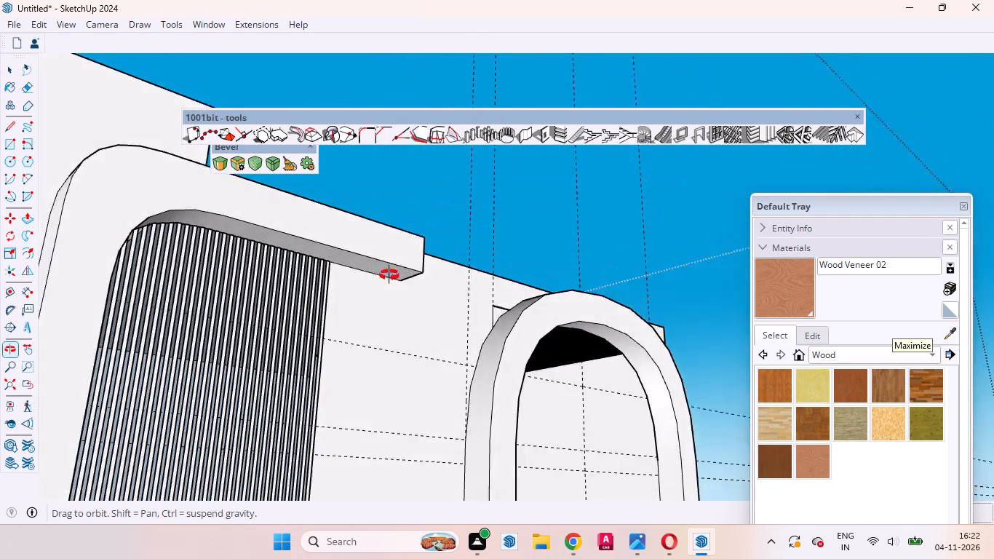
middle_drag(389, 275, 210, 349)
scroll(186, 357, up, 20)
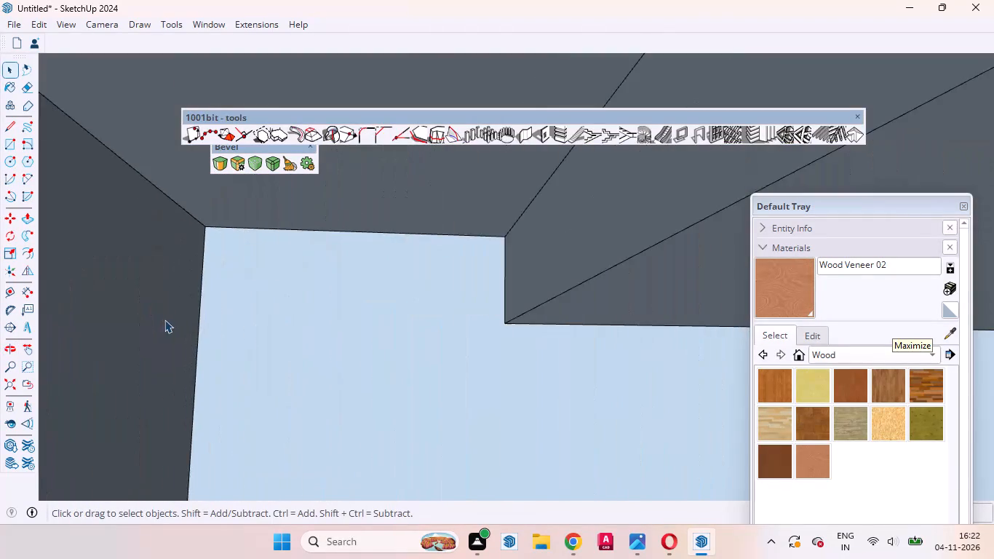
scroll(164, 320, up, 4)
scroll(180, 330, down, 10)
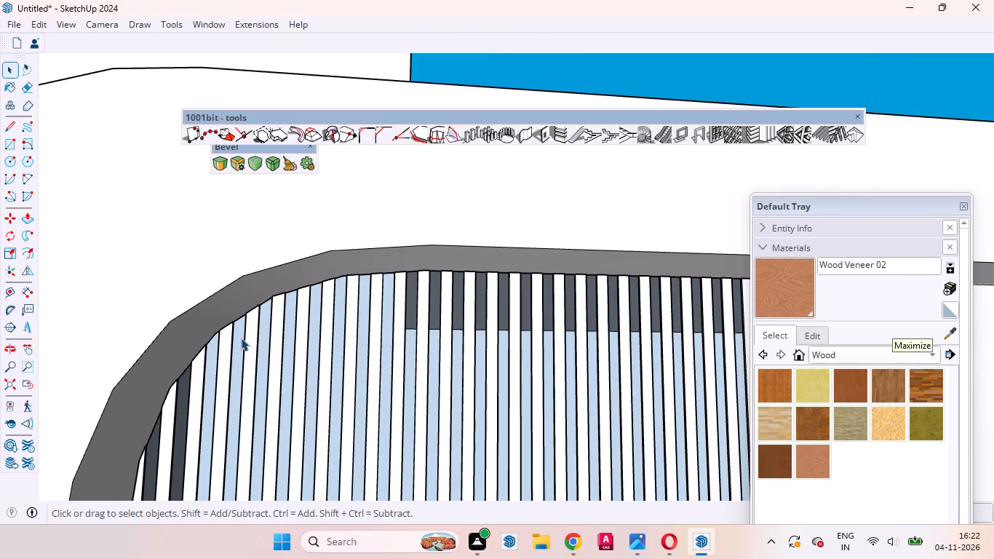
click(241, 338)
scroll(255, 343, up, 4)
middle_drag(271, 341, 256, 345)
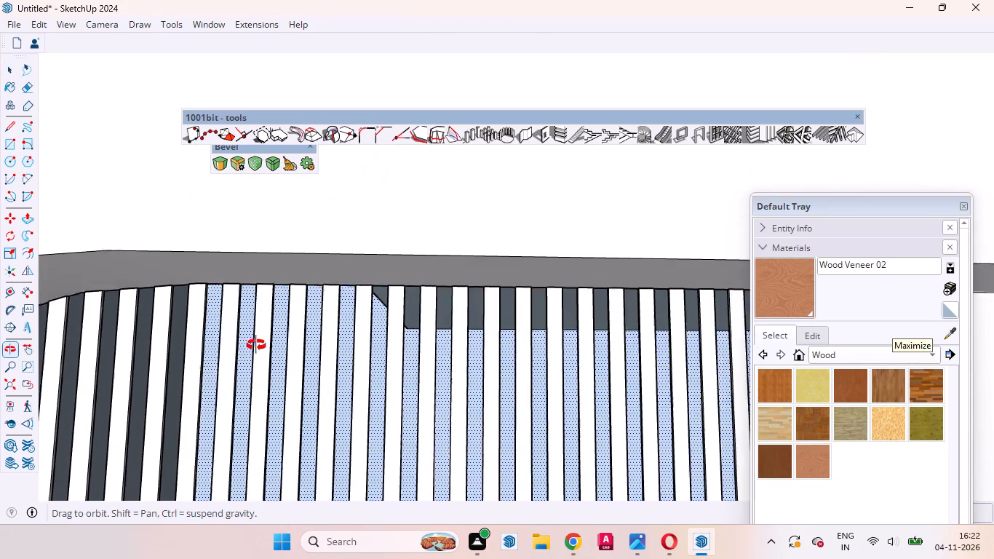
middle_drag(256, 345, 259, 345)
scroll(248, 290, down, 5)
scroll(244, 280, down, 20)
scroll(244, 280, down, 1)
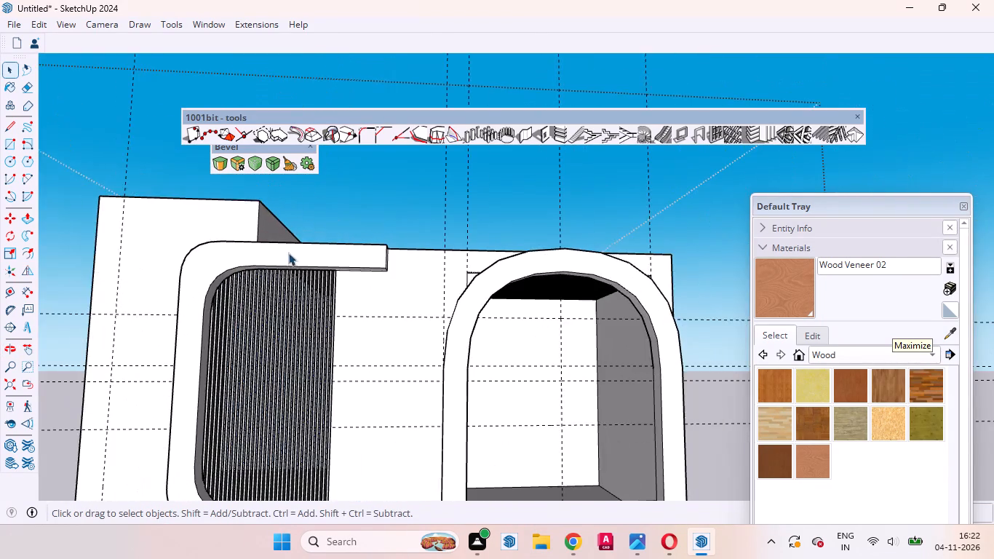
scroll(307, 244, down, 6)
middle_drag(294, 326, 361, 362)
scroll(336, 352, up, 9)
middle_click(322, 367)
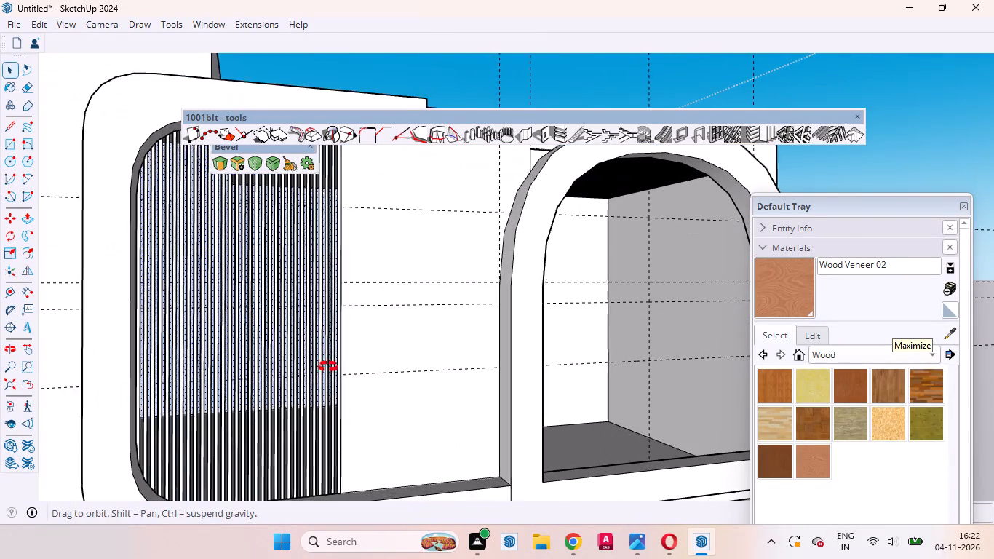
scroll(335, 367, up, 1)
scroll(307, 362, down, 3)
middle_drag(276, 362, 204, 357)
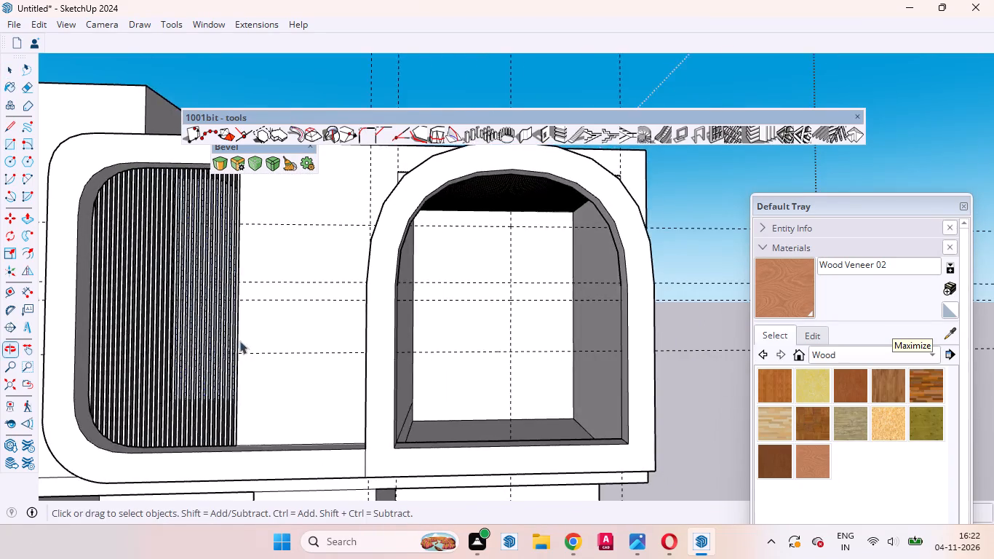
scroll(277, 310, down, 9)
middle_drag(379, 320, 306, 358)
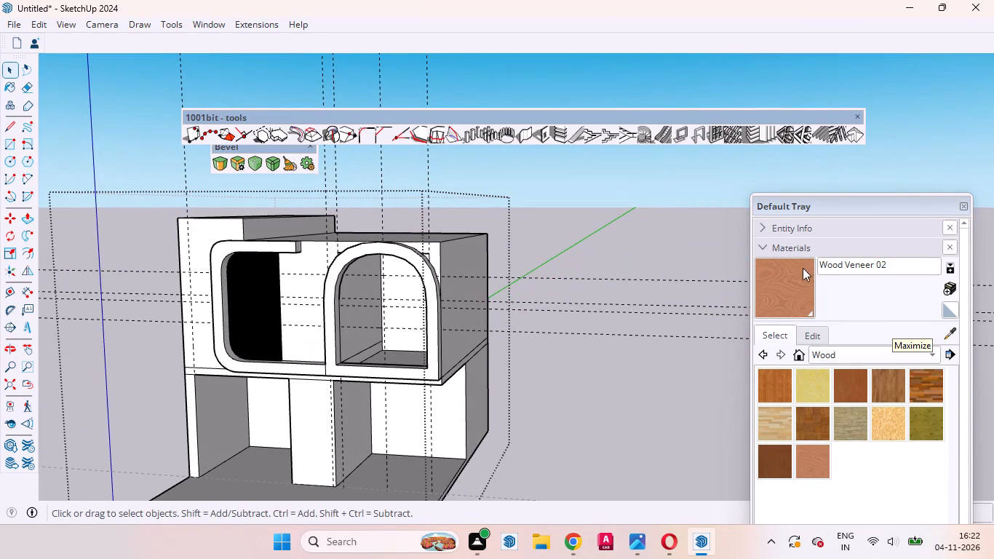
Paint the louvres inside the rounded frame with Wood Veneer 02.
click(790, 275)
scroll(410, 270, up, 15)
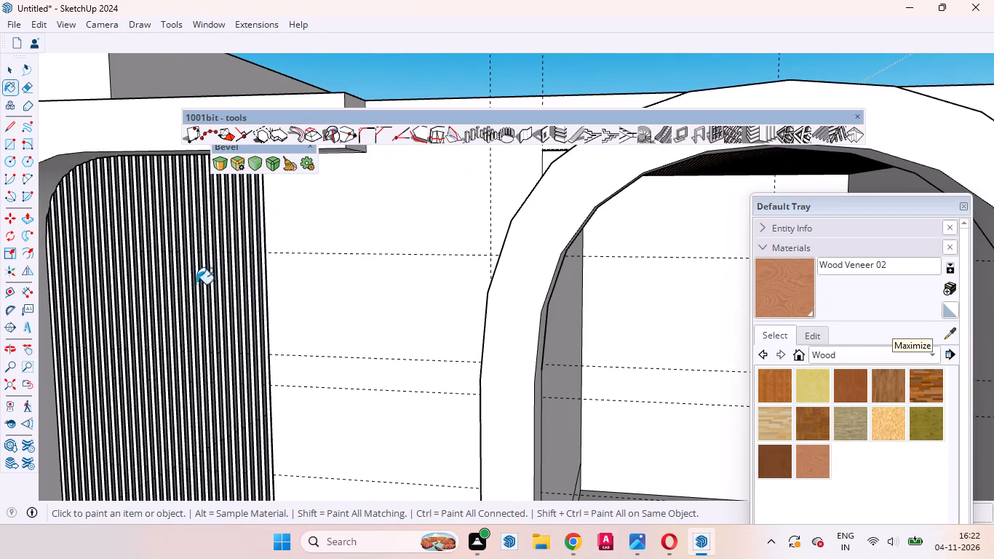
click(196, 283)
Examine the veneered louvres from different angles and distances.
scroll(200, 282, up, 5)
middle_drag(207, 287, 533, 210)
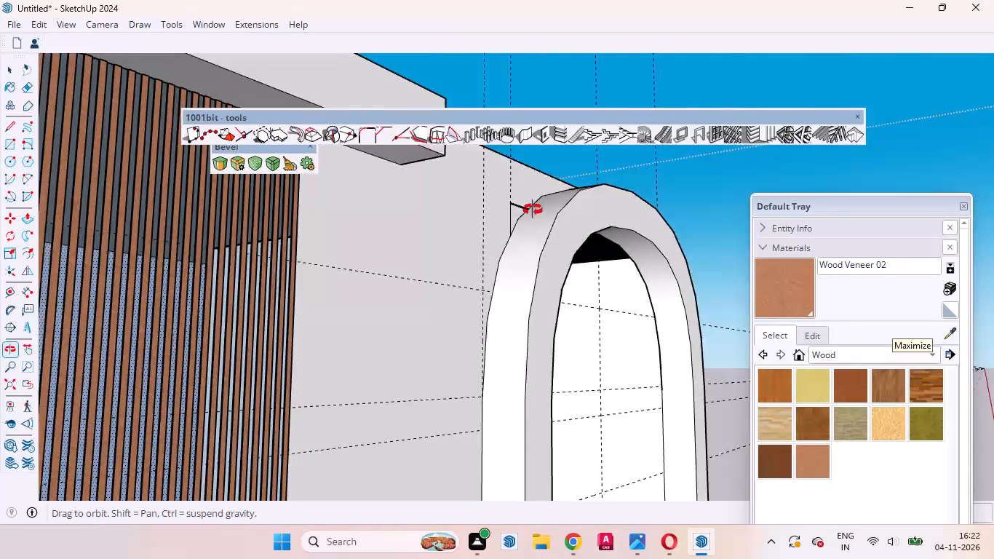
middle_drag(533, 210, 346, 314)
scroll(338, 315, down, 16)
scroll(312, 325, up, 2)
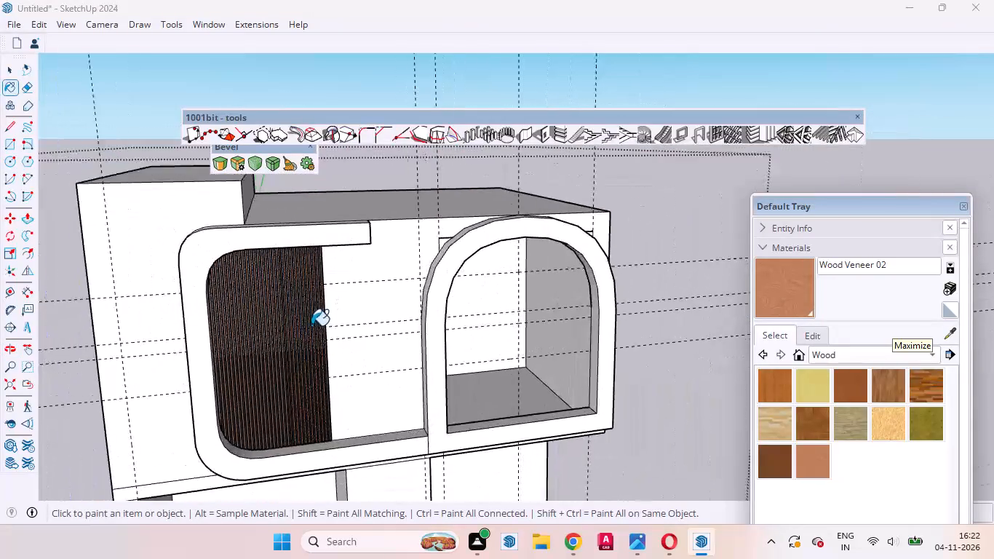
scroll(311, 325, up, 7)
middle_drag(297, 342, 244, 320)
scroll(298, 301, down, 5)
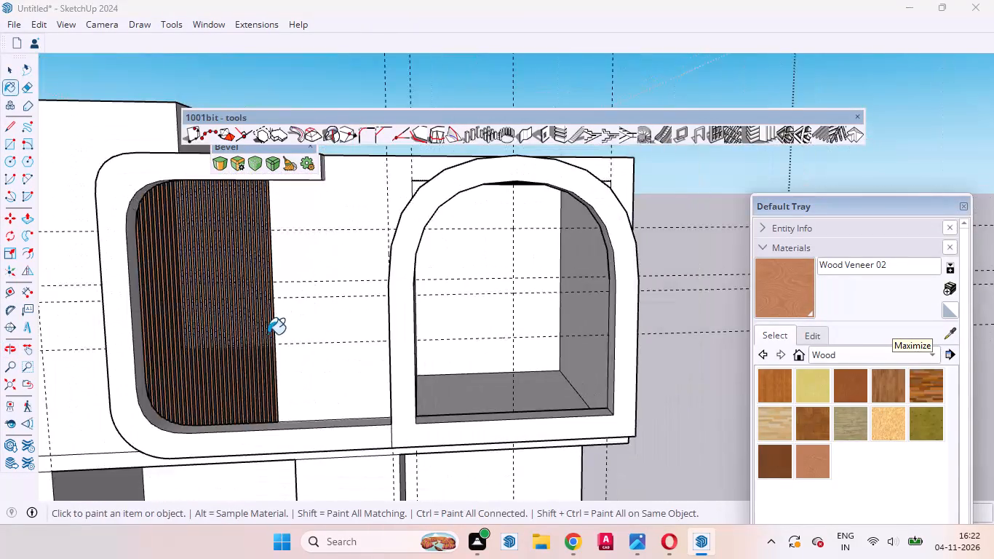
scroll(268, 334, up, 5)
middle_drag(271, 348, 261, 344)
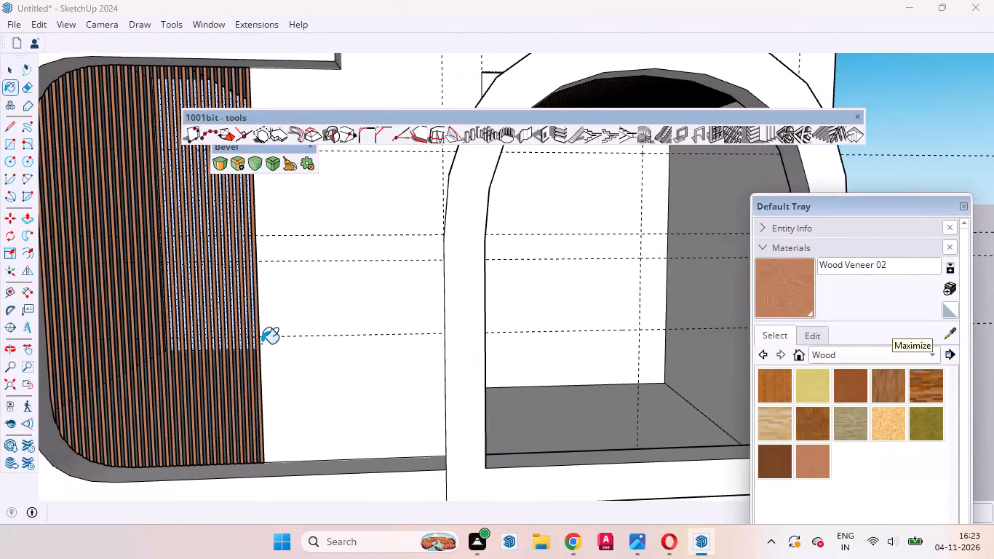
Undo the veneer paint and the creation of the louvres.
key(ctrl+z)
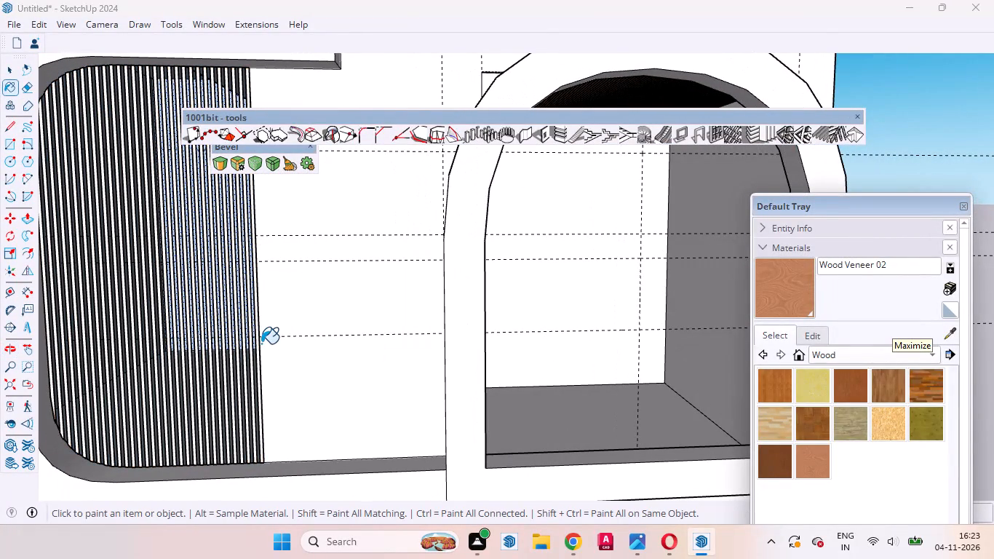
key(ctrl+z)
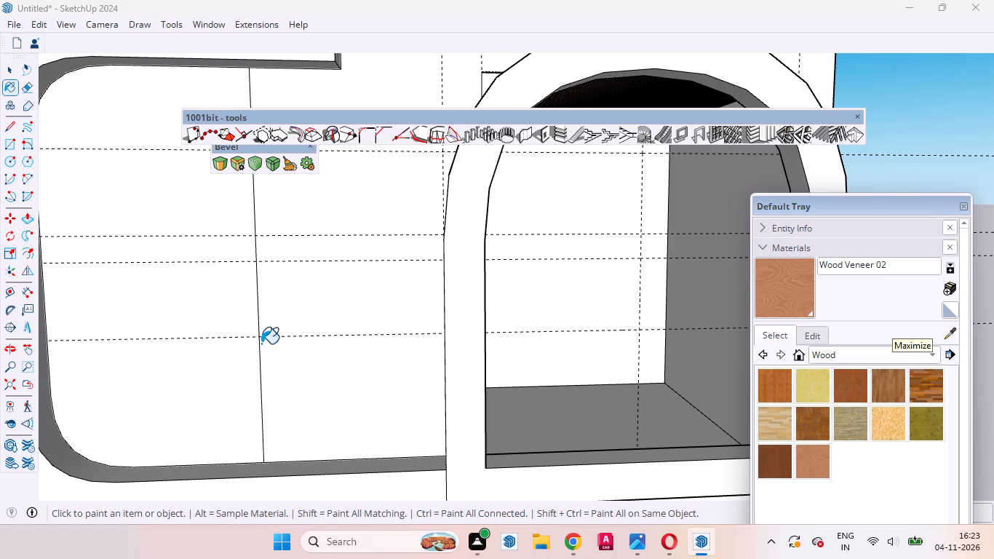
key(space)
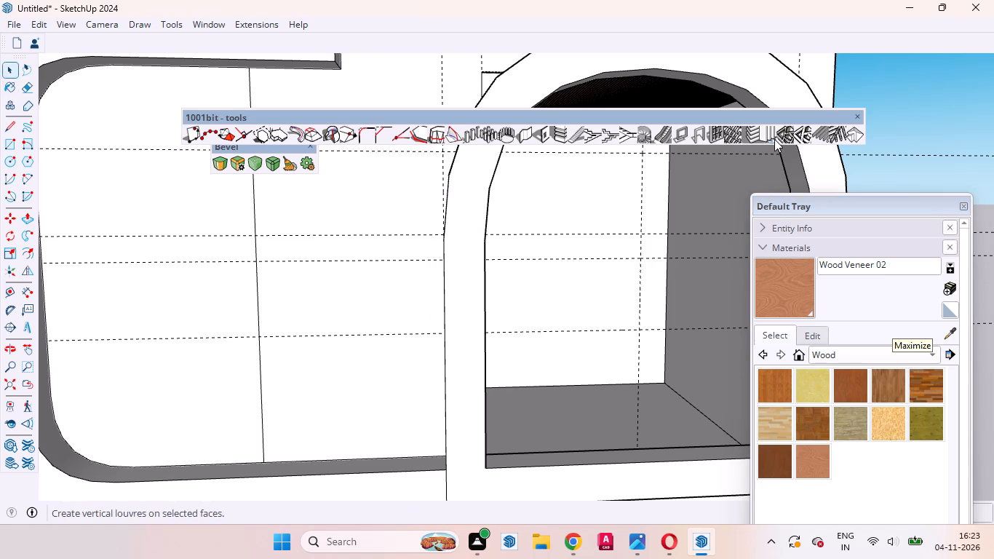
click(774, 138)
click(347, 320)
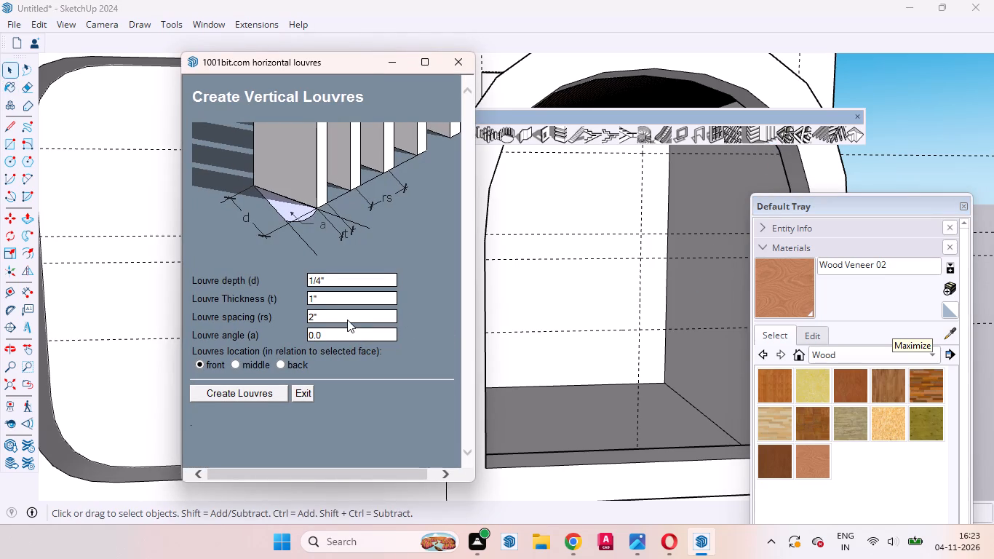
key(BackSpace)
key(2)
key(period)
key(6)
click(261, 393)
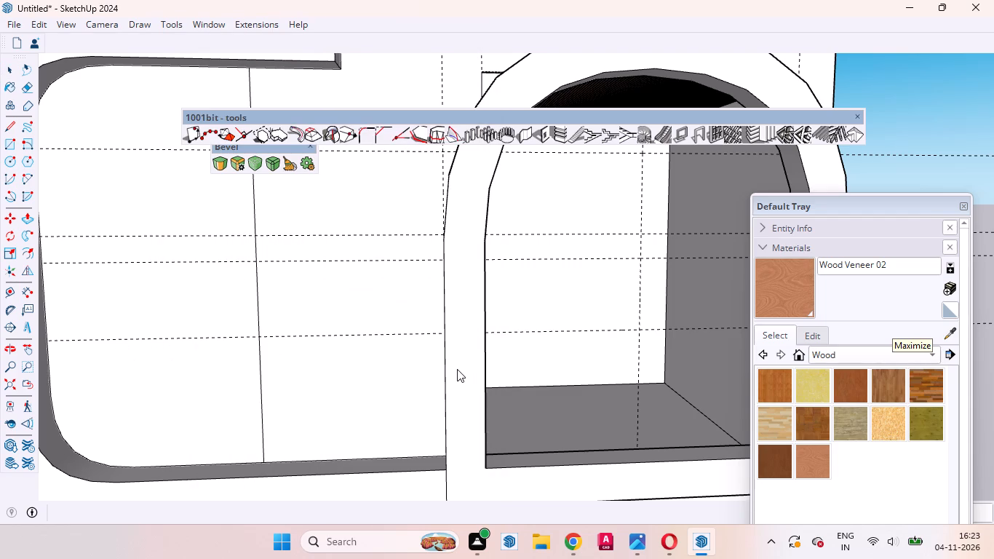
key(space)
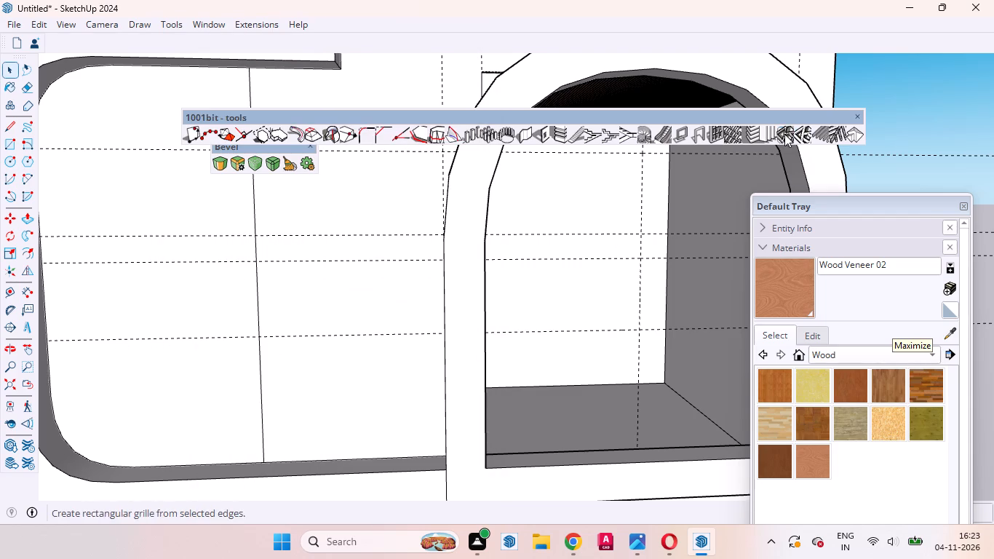
Create vertical louvres with 1-inch thickness and 3-inch spacing on the panel face between the rounded frame and the dividing line.
click(763, 130)
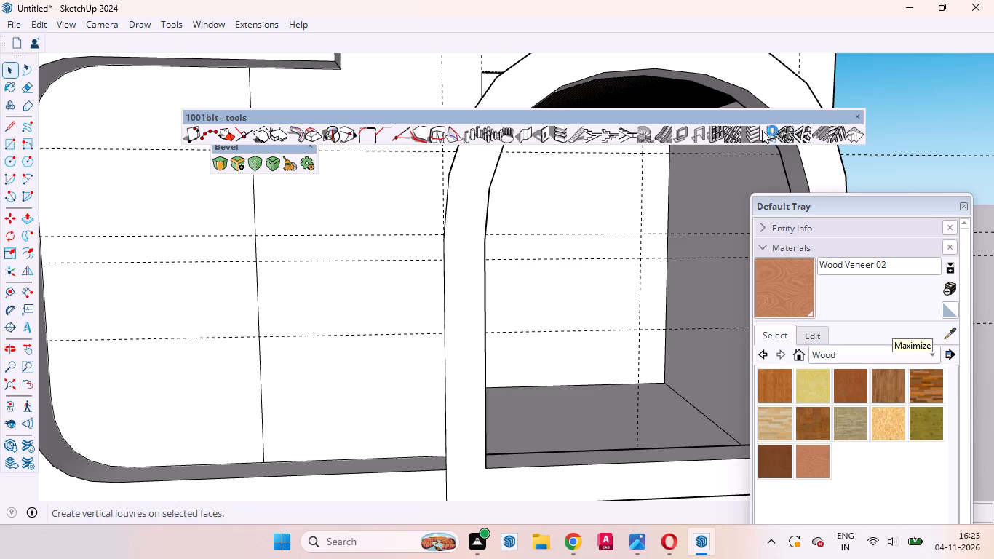
click(333, 317)
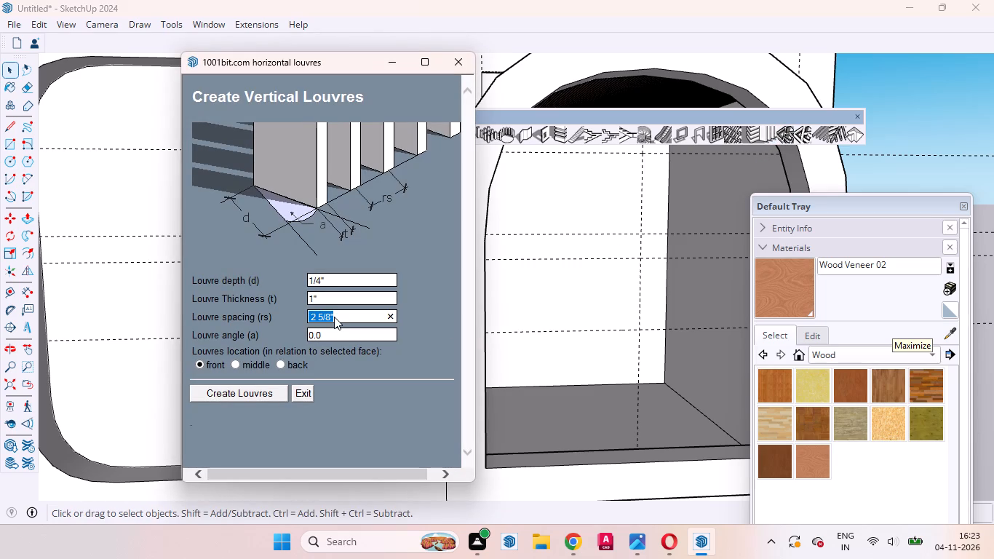
key(3)
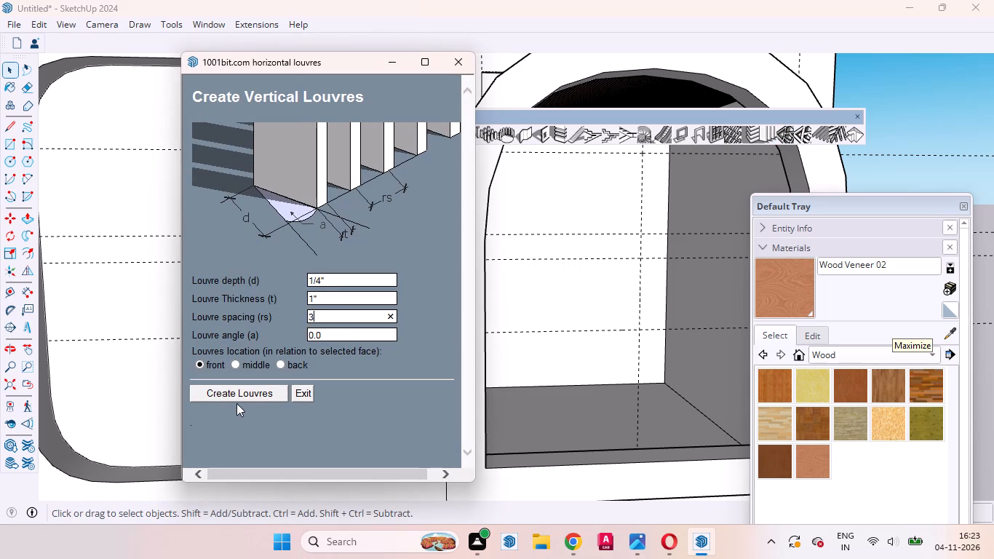
click(236, 395)
click(188, 292)
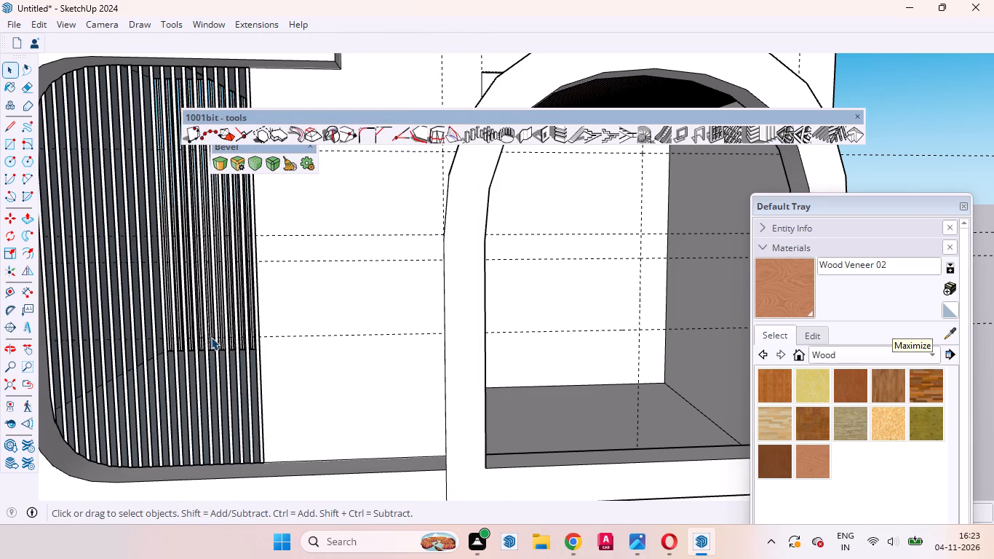
scroll(219, 332, up, 4)
middle_drag(210, 362, 326, 378)
scroll(232, 372, up, 1)
scroll(295, 373, down, 9)
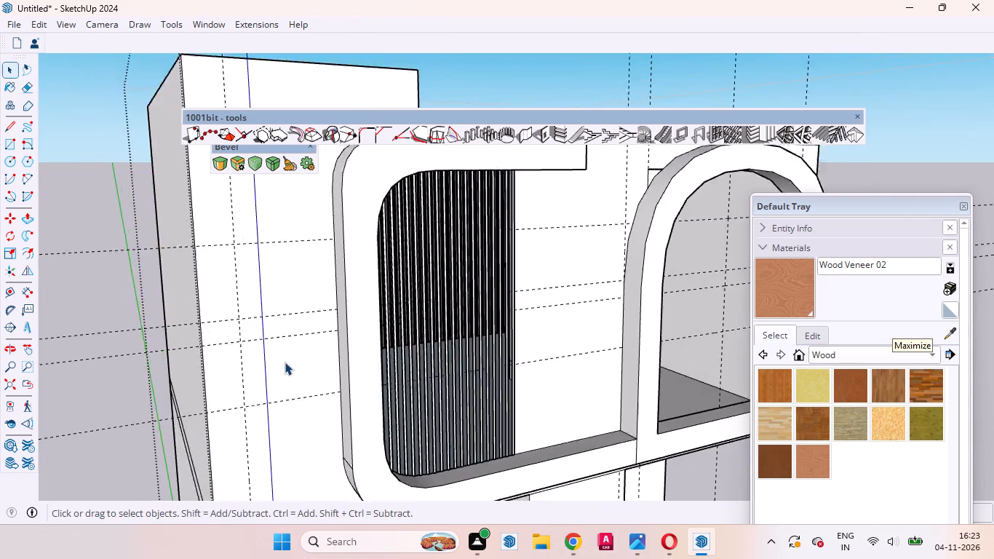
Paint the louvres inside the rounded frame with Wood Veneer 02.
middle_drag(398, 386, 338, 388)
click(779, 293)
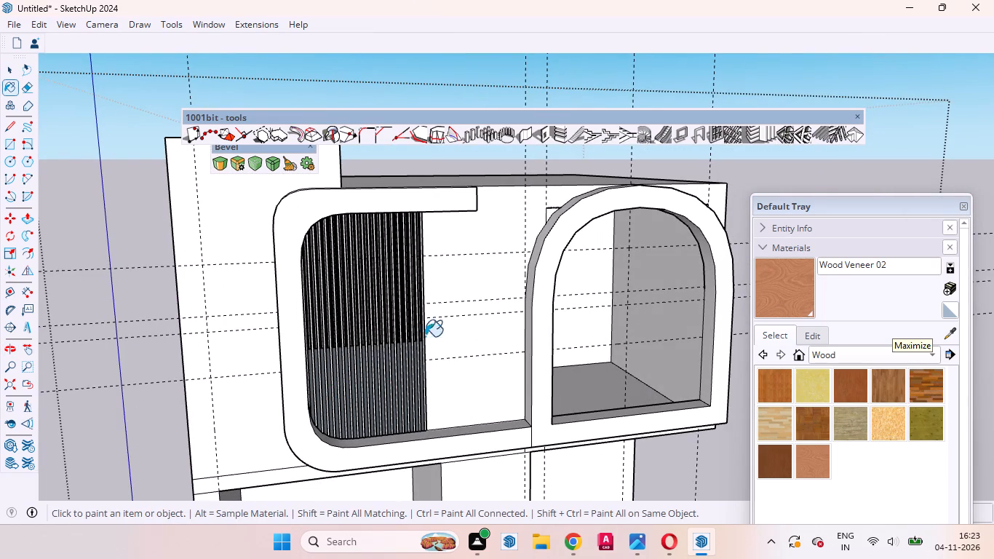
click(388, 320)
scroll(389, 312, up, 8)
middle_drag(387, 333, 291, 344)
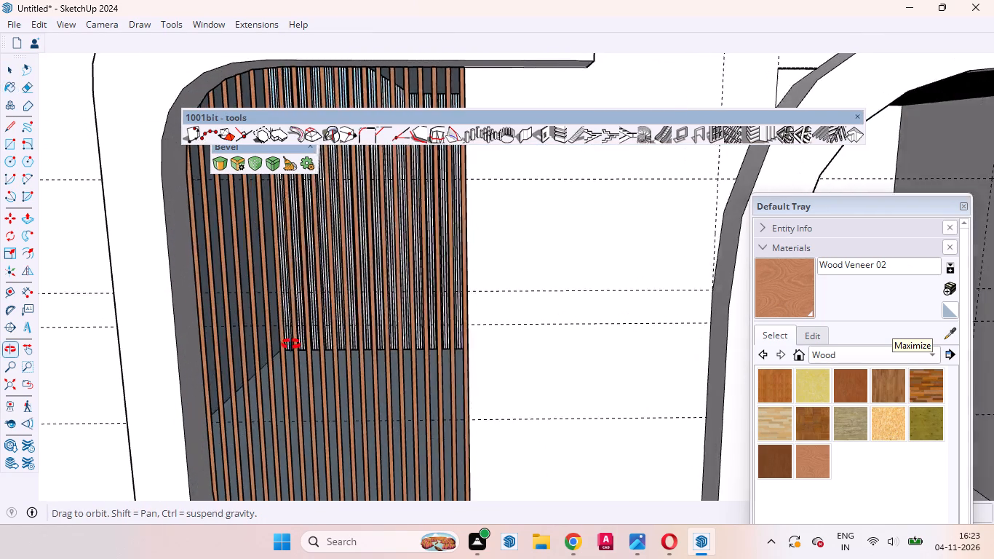
Examine the veneered louvres up close and inspect the cabinet from the side and back.
middle_drag(291, 344, 498, 252)
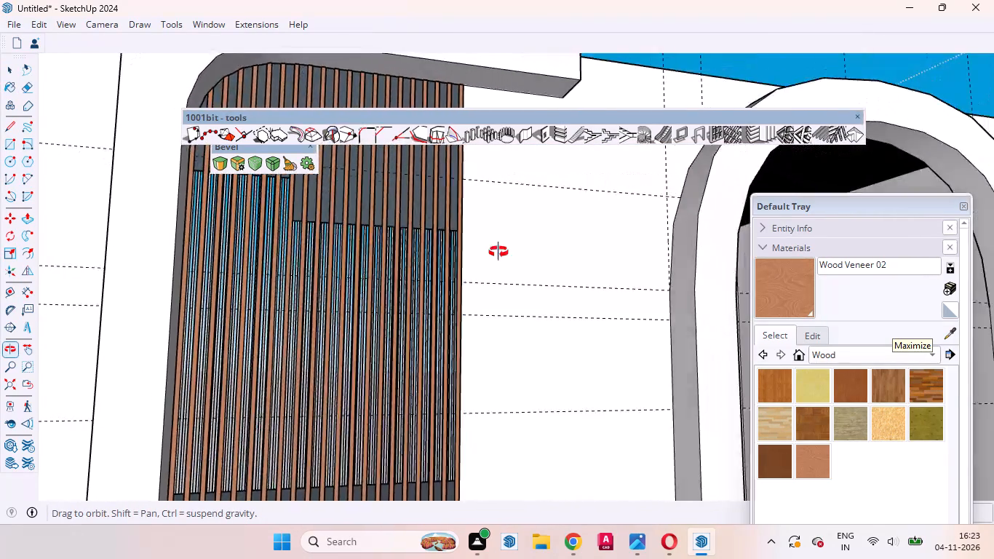
middle_drag(498, 252, 546, 255)
scroll(535, 269, up, 1)
scroll(527, 279, down, 9)
scroll(526, 280, up, 1)
scroll(526, 280, down, 8)
middle_drag(342, 336, 784, 333)
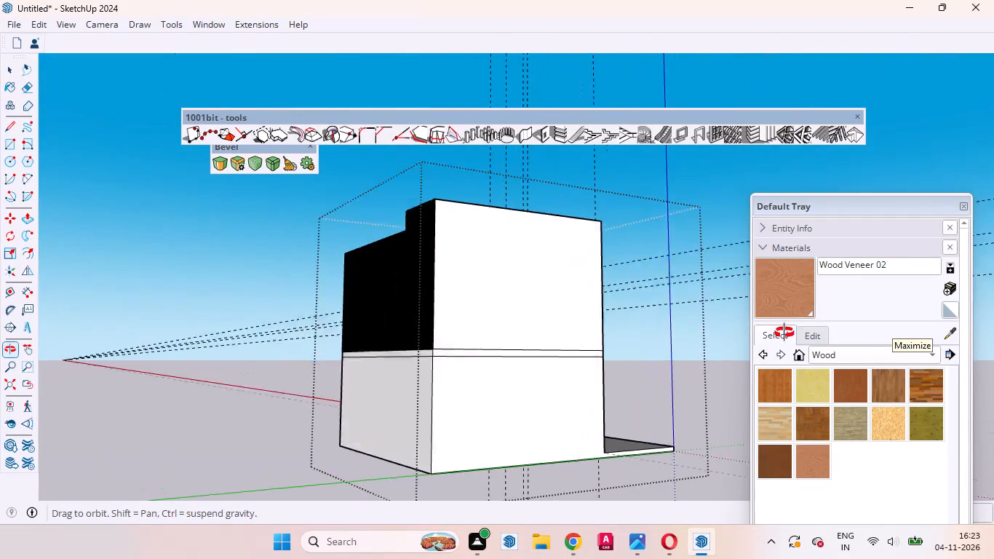
middle_drag(784, 333, 919, 418)
scroll(245, 242, up, 9)
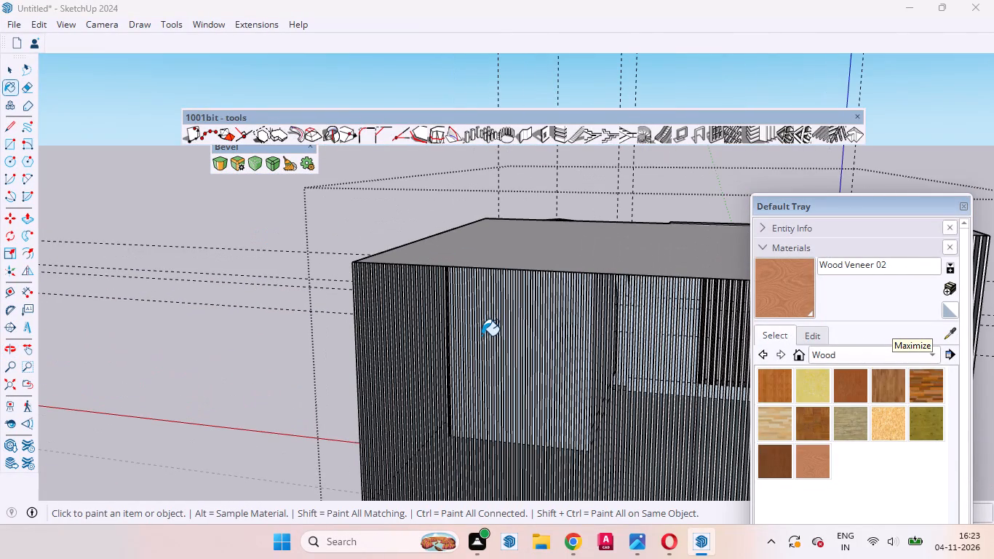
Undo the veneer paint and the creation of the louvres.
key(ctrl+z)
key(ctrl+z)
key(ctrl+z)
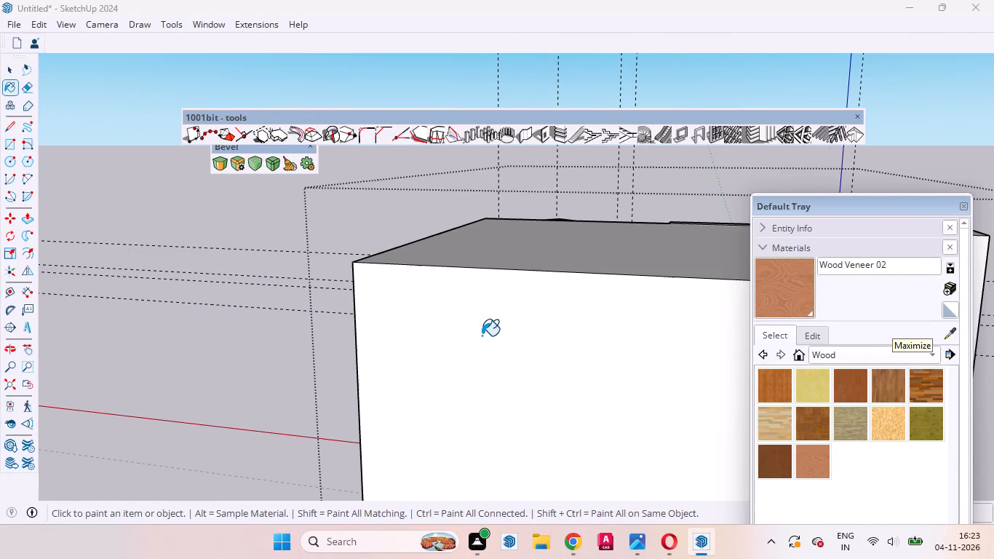
Create front-located vertical louvres on the face inside the rounded frame with 1/4-inch depth, 1-inch thickness and 3-inch spacing.
key(space)
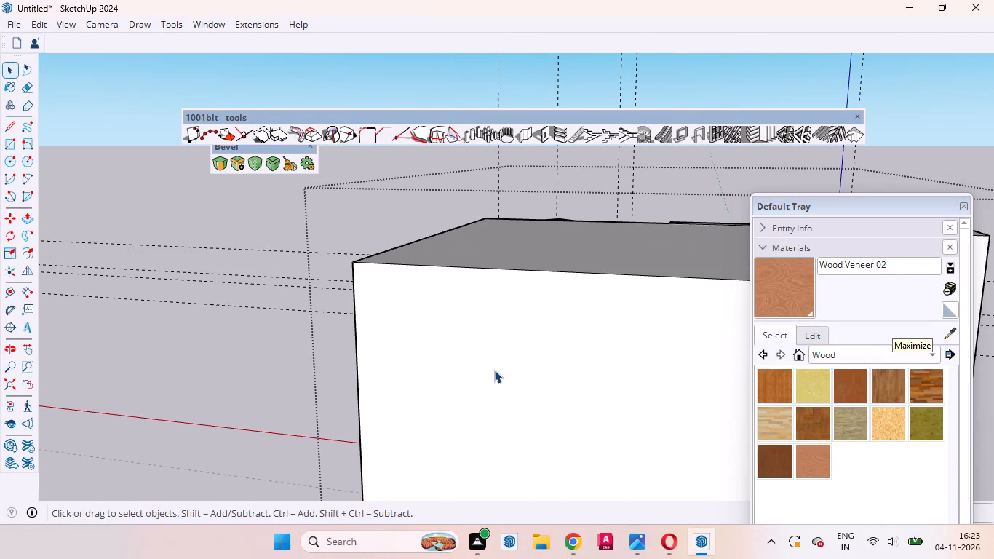
scroll(484, 368, down, 12)
middle_drag(452, 357, 0, 349)
scroll(437, 373, up, 3)
middle_drag(464, 376, 242, 334)
scroll(493, 329, up, 8)
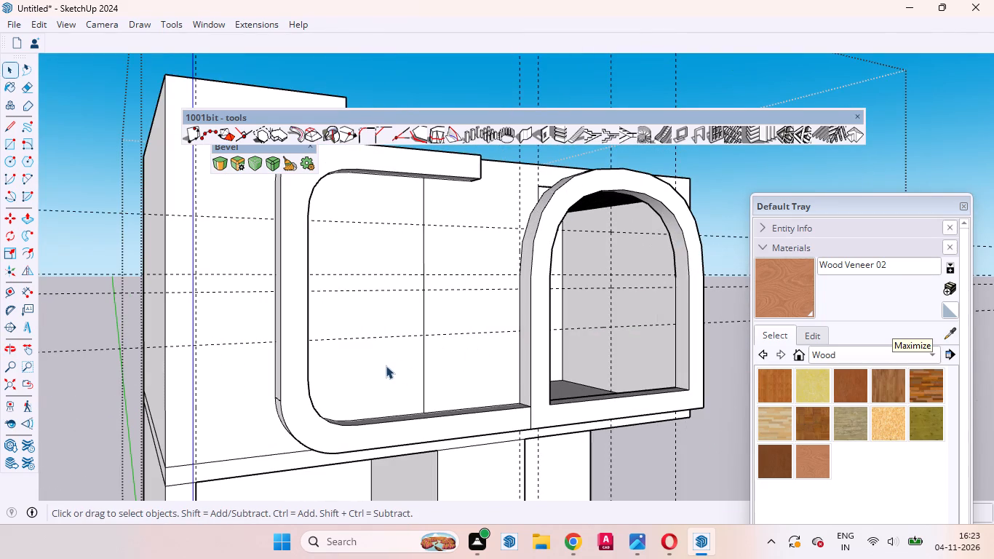
click(386, 366)
middle_drag(424, 368, 357, 383)
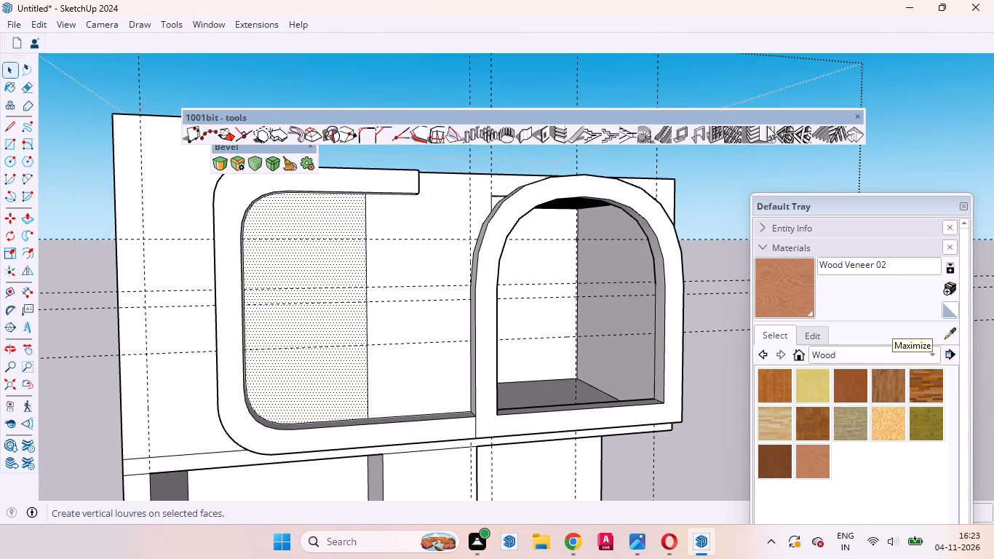
click(767, 126)
click(271, 393)
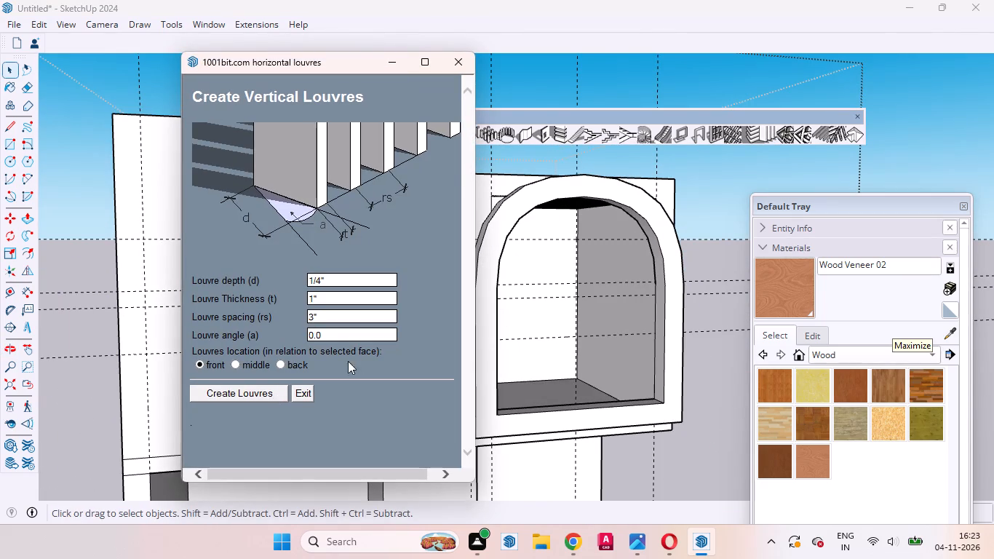
Paint the new louvres with Wood Veneer 02.
scroll(330, 354, up, 8)
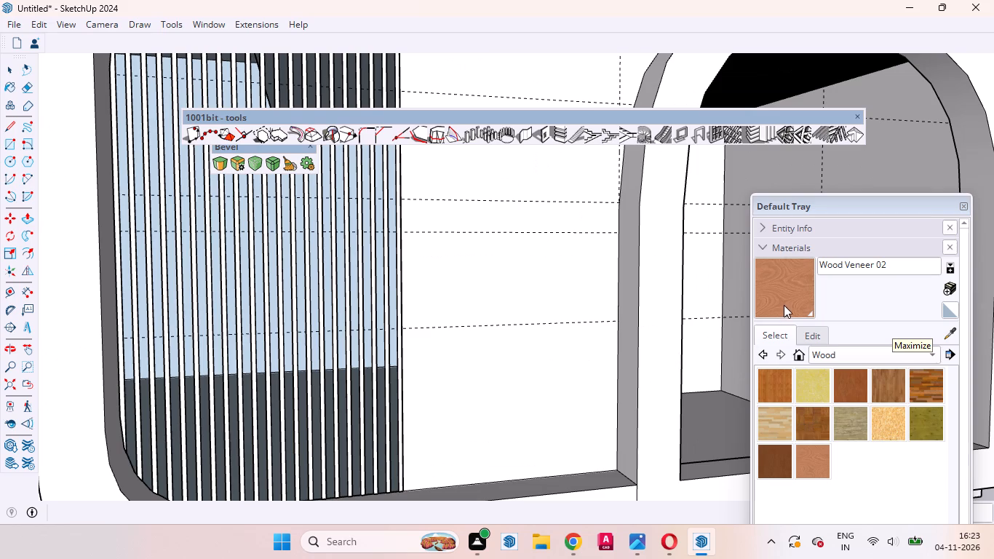
click(784, 305)
scroll(399, 365, up, 7)
click(310, 337)
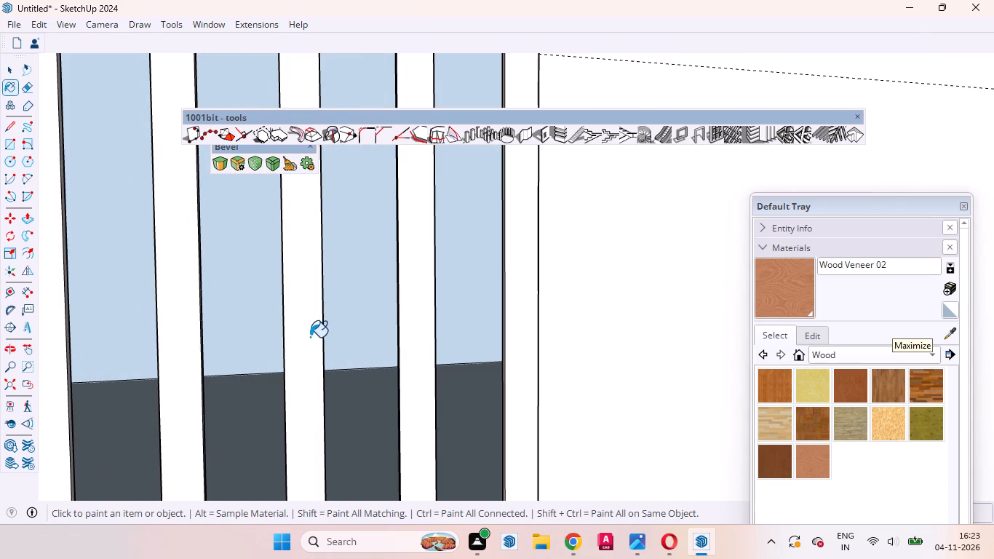
Examine the veneered louvres and the whole cabinet front from different angles and distances.
scroll(350, 359, down, 18)
middle_drag(393, 388, 251, 336)
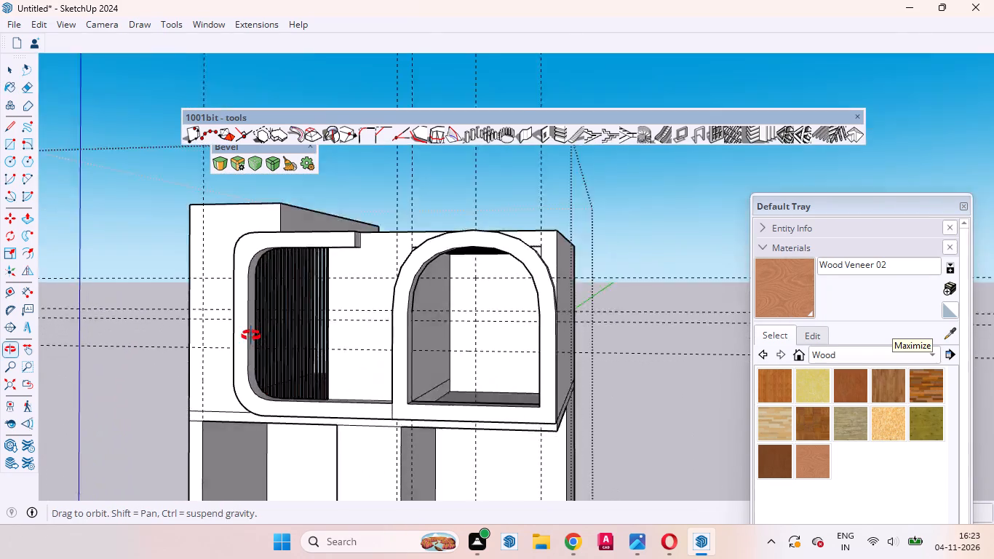
middle_drag(251, 336, 193, 320)
scroll(324, 269, up, 20)
scroll(324, 269, up, 1)
middle_drag(242, 308, 266, 270)
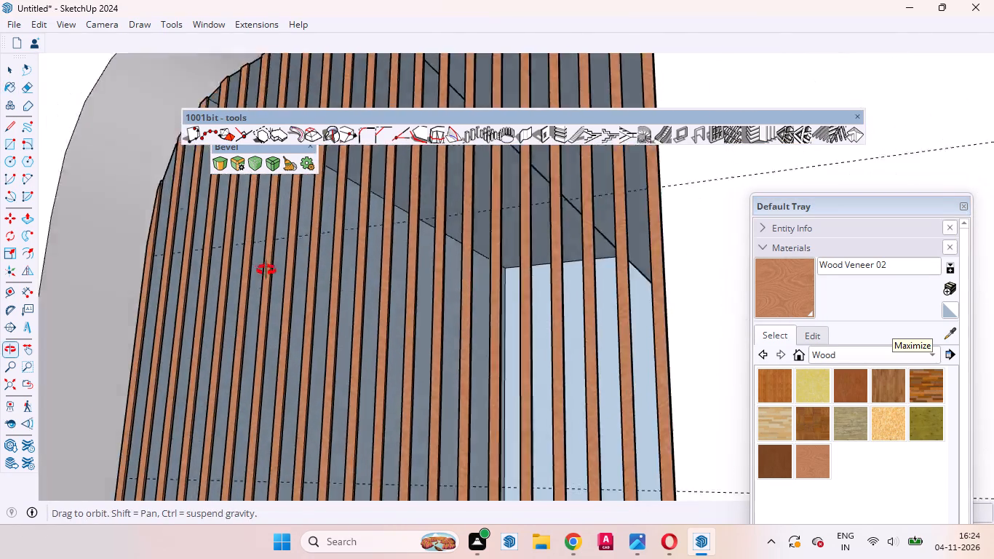
middle_drag(266, 270, 277, 266)
scroll(263, 282, down, 19)
scroll(366, 317, up, 1)
scroll(367, 317, down, 8)
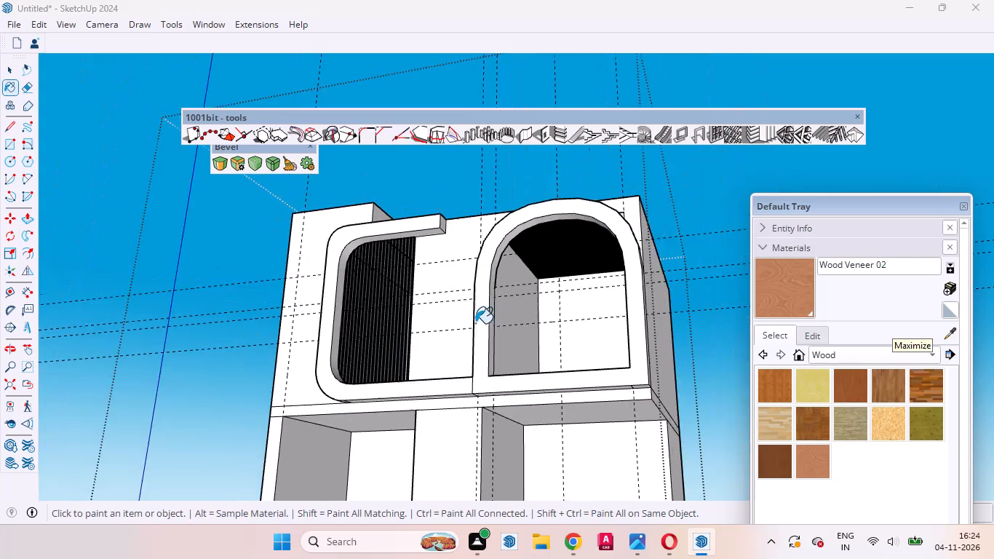
middle_drag(485, 326, 549, 408)
key(space)
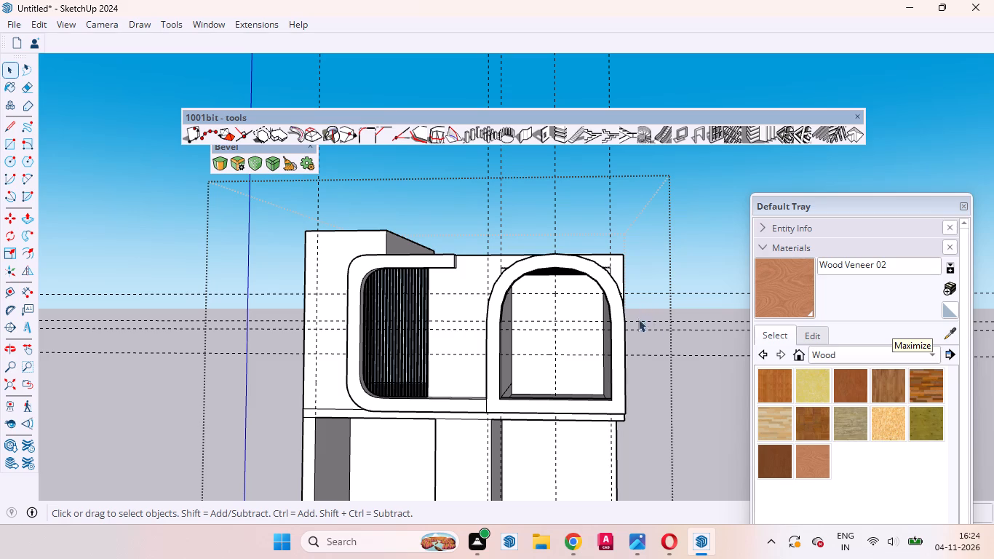
scroll(529, 317, down, 3)
scroll(468, 325, up, 8)
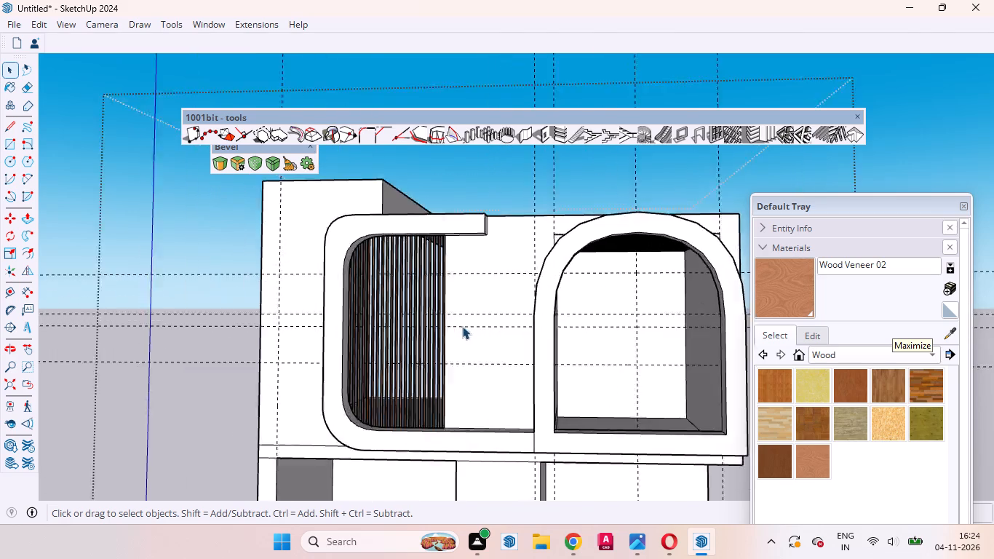
scroll(462, 326, up, 2)
middle_drag(405, 342, 452, 349)
scroll(399, 306, down, 9)
middle_drag(583, 320, 494, 285)
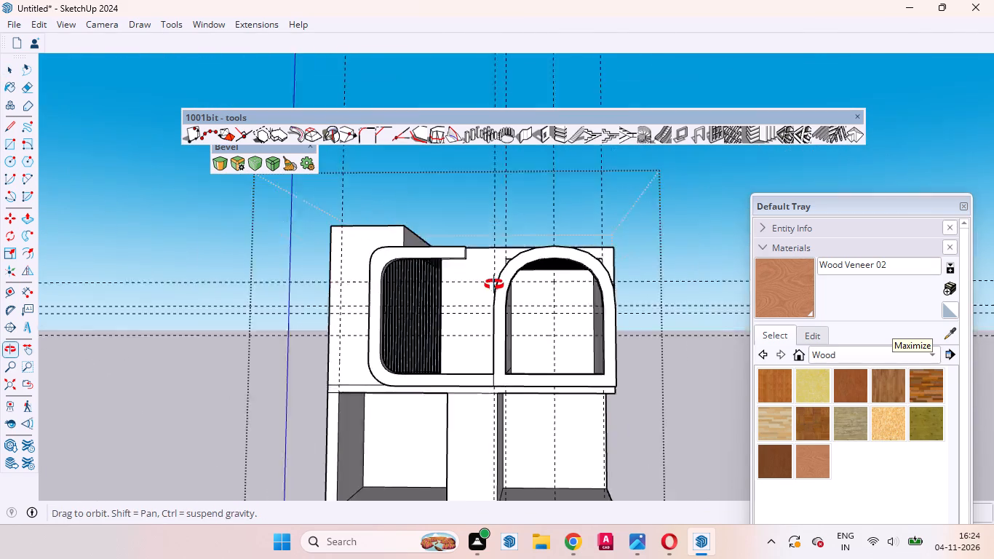
middle_drag(494, 285, 488, 287)
scroll(490, 278, up, 9)
scroll(437, 273, down, 11)
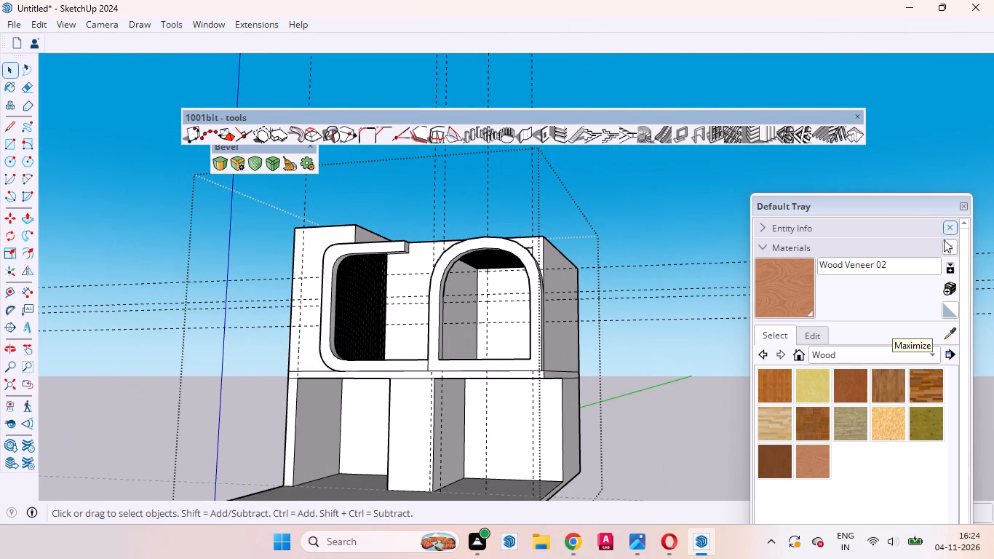
Create a new material using the SAGA GREEN image from the Downloads folder as its texture.
click(951, 287)
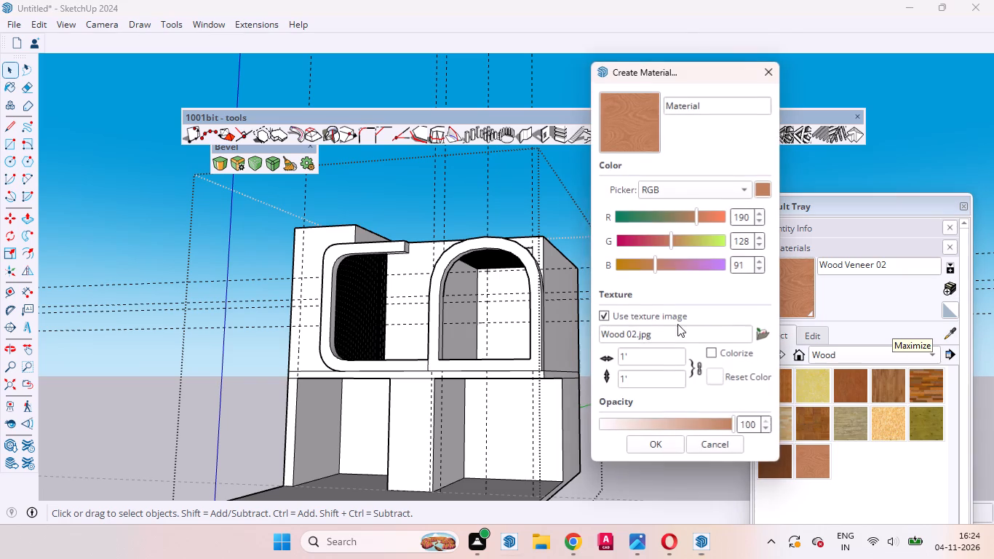
click(764, 336)
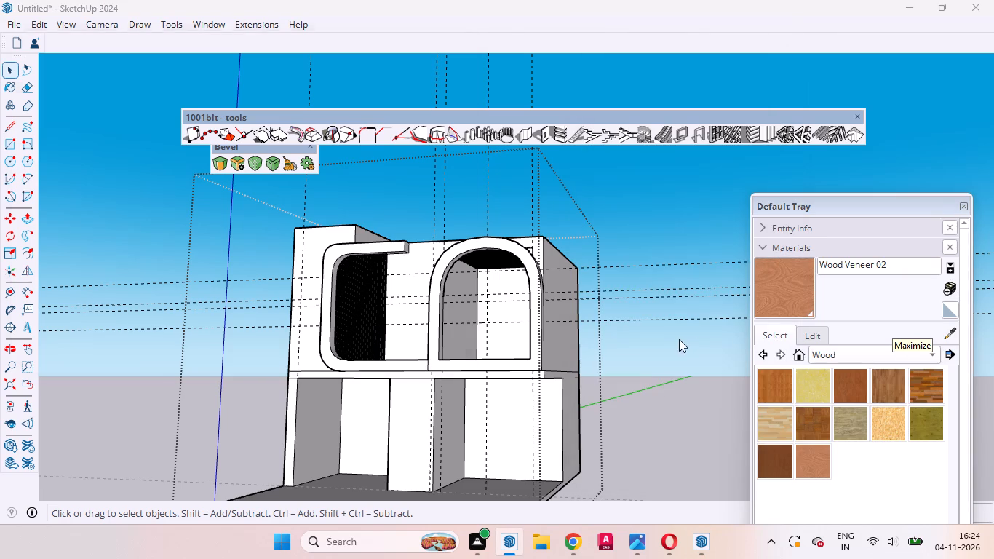
click(64, 212)
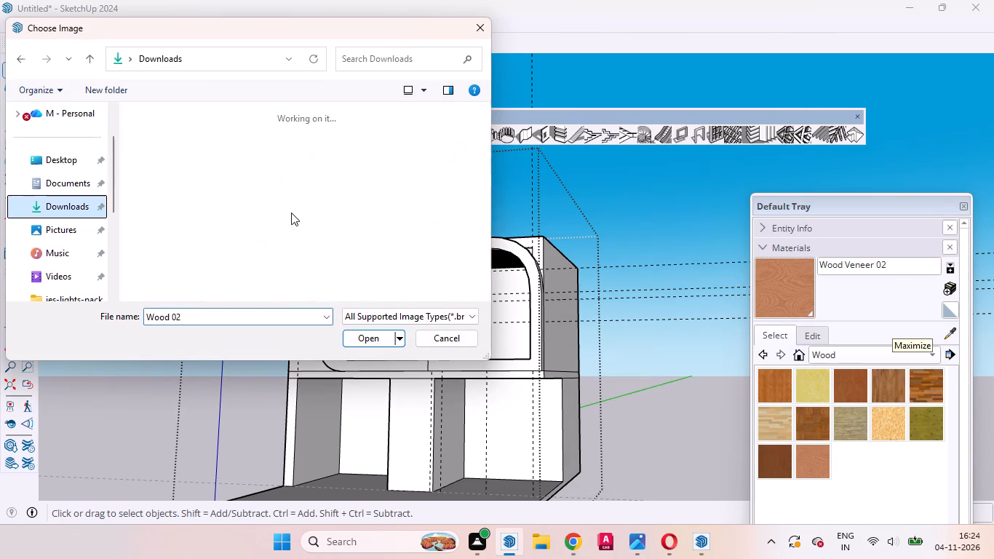
scroll(305, 243, down, 9)
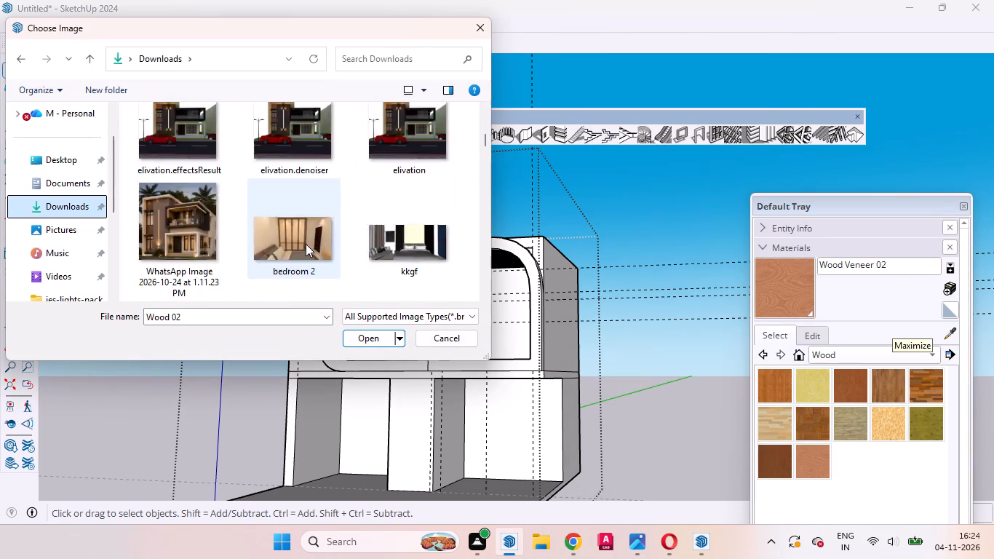
scroll(306, 244, down, 11)
scroll(306, 246, up, 7)
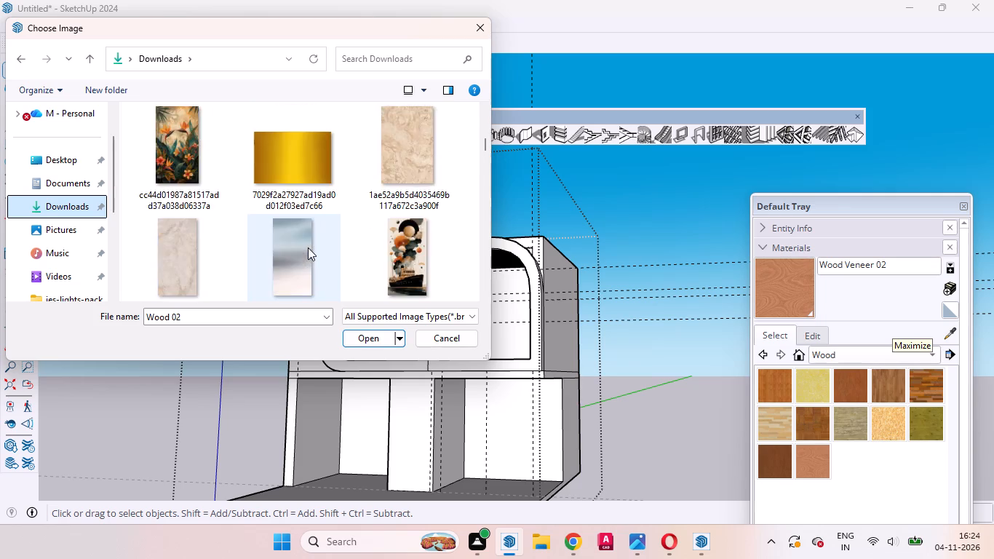
scroll(308, 247, down, 15)
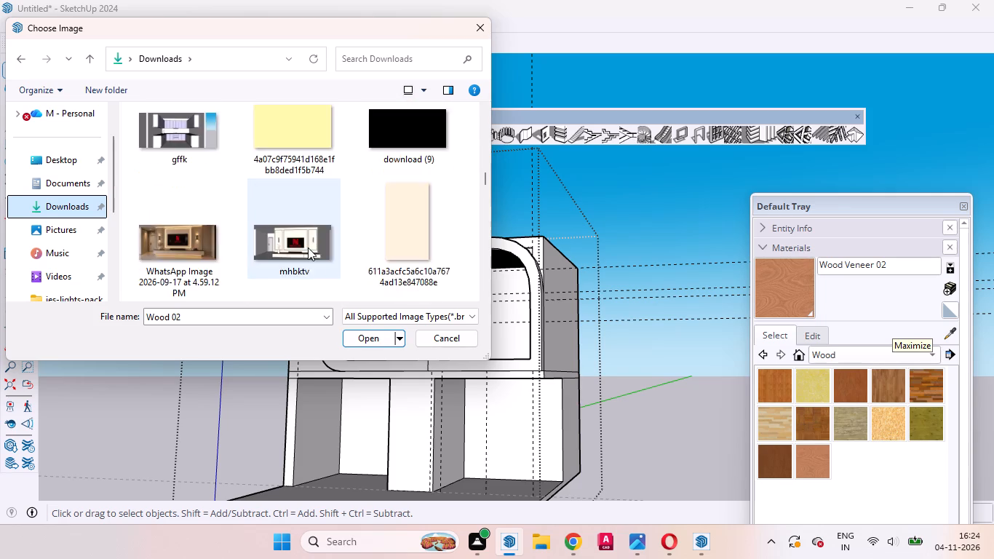
scroll(308, 247, down, 12)
click(409, 148)
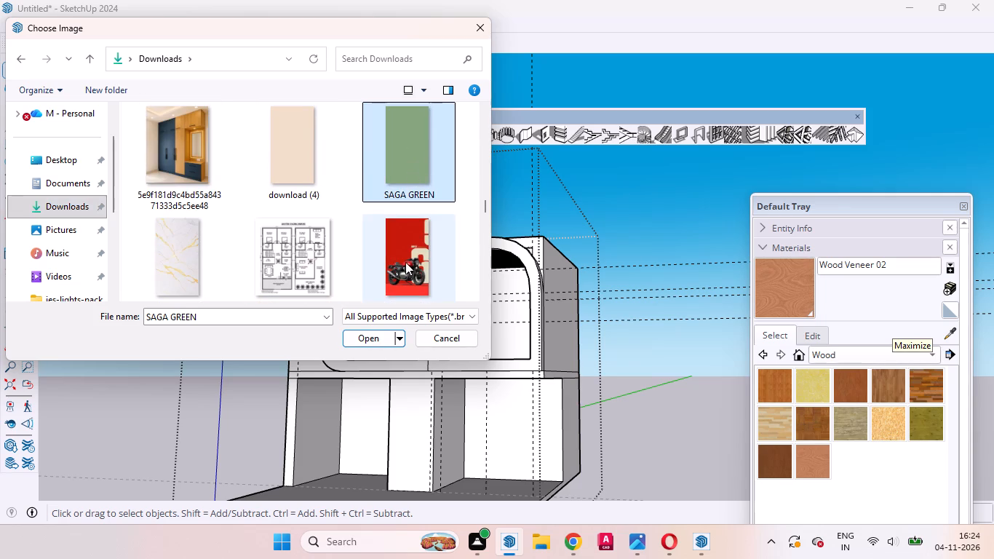
click(375, 338)
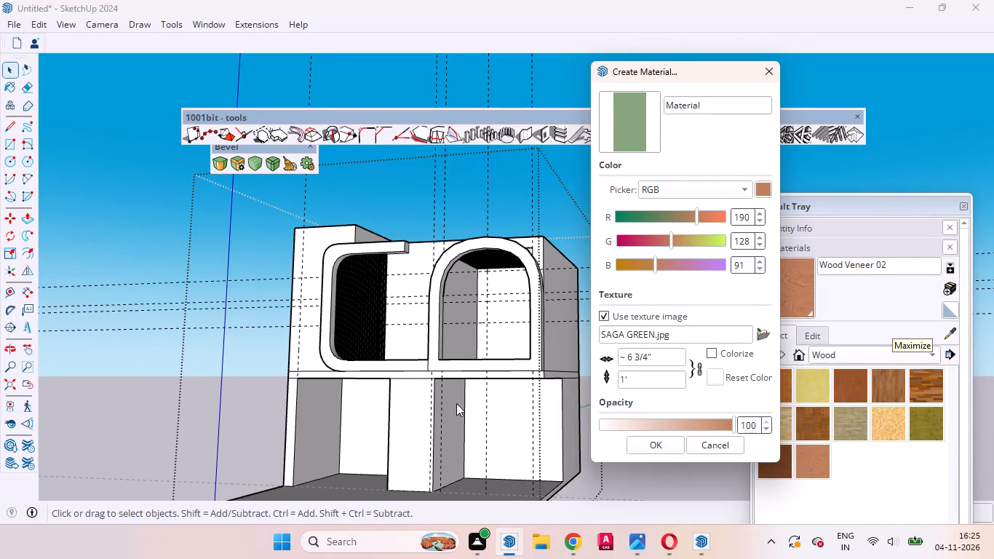
click(644, 448)
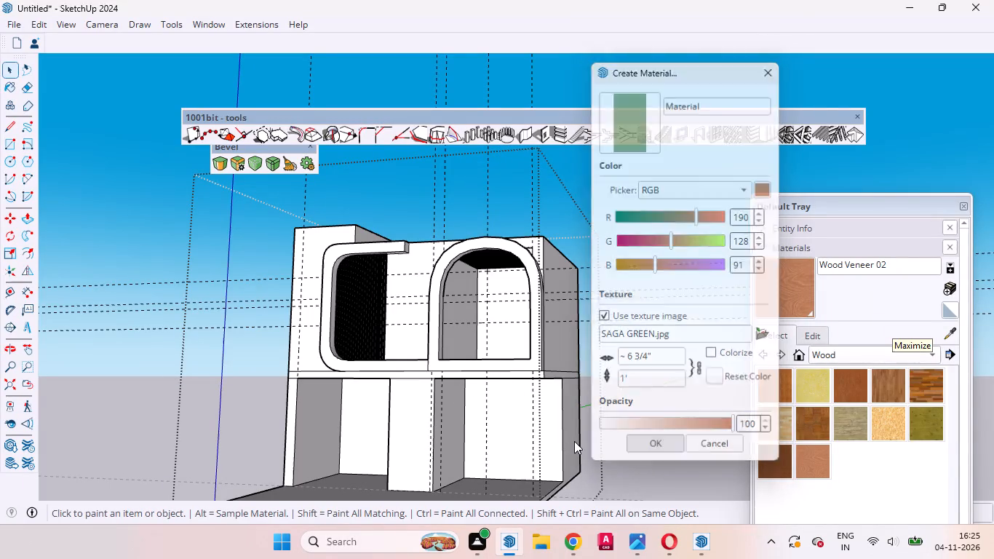
Paint the arched frame's front face and its inner and outer curved edges with the new SAGA GREEN material.
scroll(524, 277, up, 7)
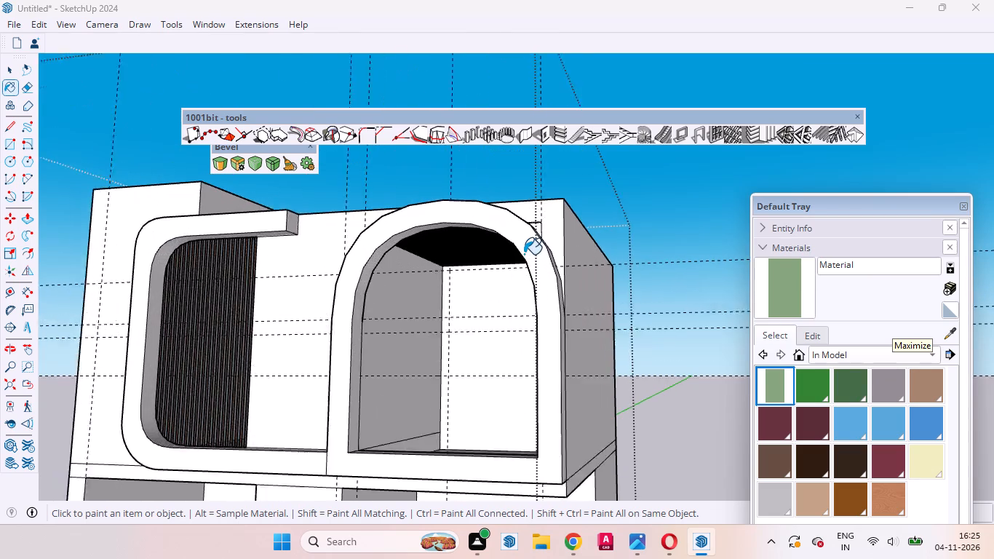
scroll(524, 254, up, 1)
click(527, 234)
middle_drag(501, 236, 578, 276)
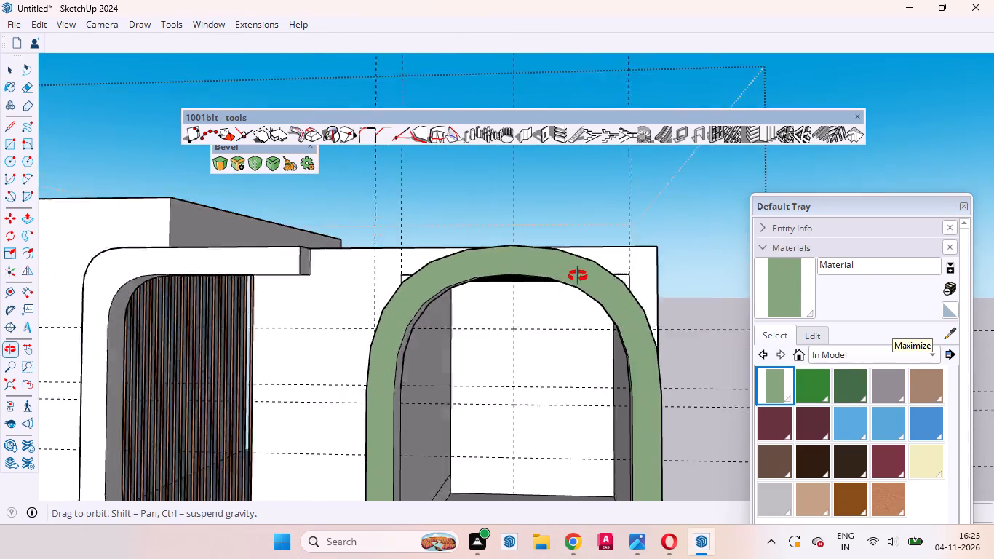
middle_drag(578, 276, 595, 279)
scroll(548, 316, up, 7)
middle_drag(482, 341, 302, 261)
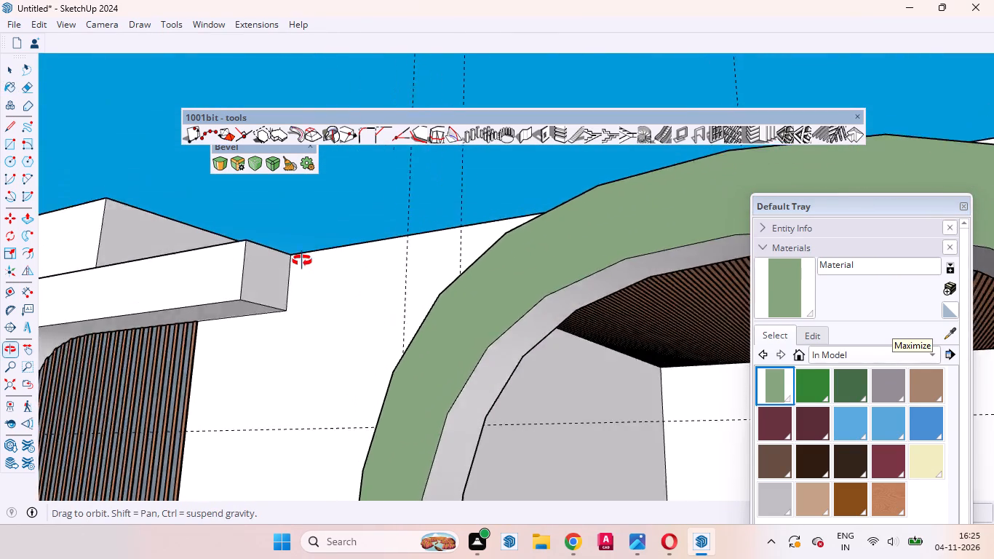
middle_drag(302, 261, 294, 259)
click(502, 368)
scroll(457, 318, down, 14)
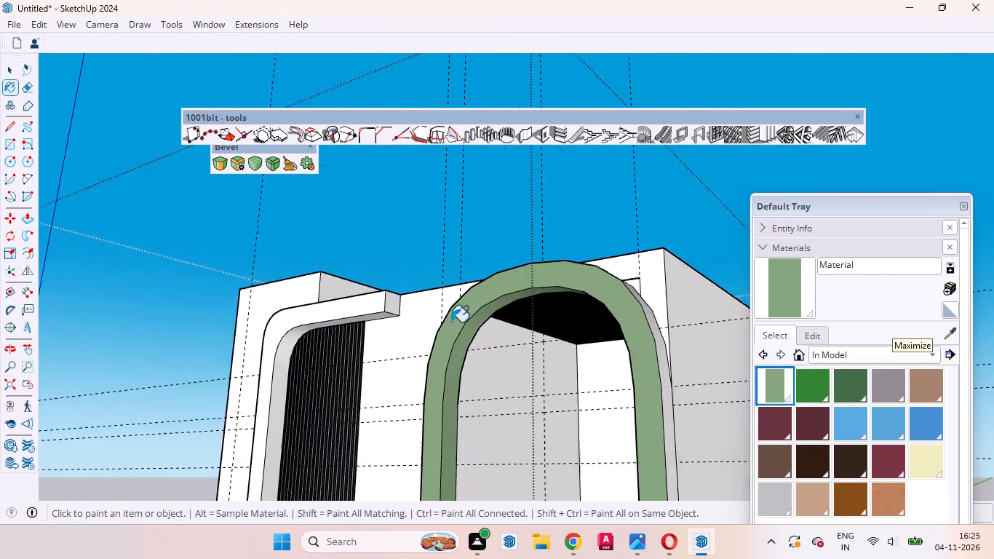
scroll(451, 322, down, 1)
scroll(638, 309, up, 4)
scroll(573, 312, up, 3)
click(554, 314)
scroll(590, 290, down, 5)
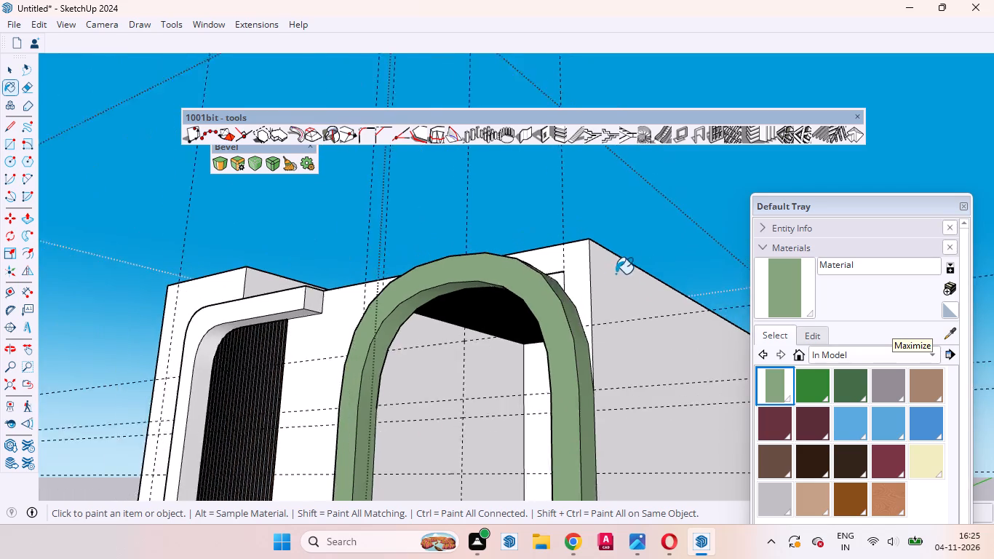
Examine the green arched frame and the adjoining louvred compartment from the opposite side.
scroll(616, 274, down, 3)
middle_drag(450, 360, 847, 386)
scroll(810, 393, down, 5)
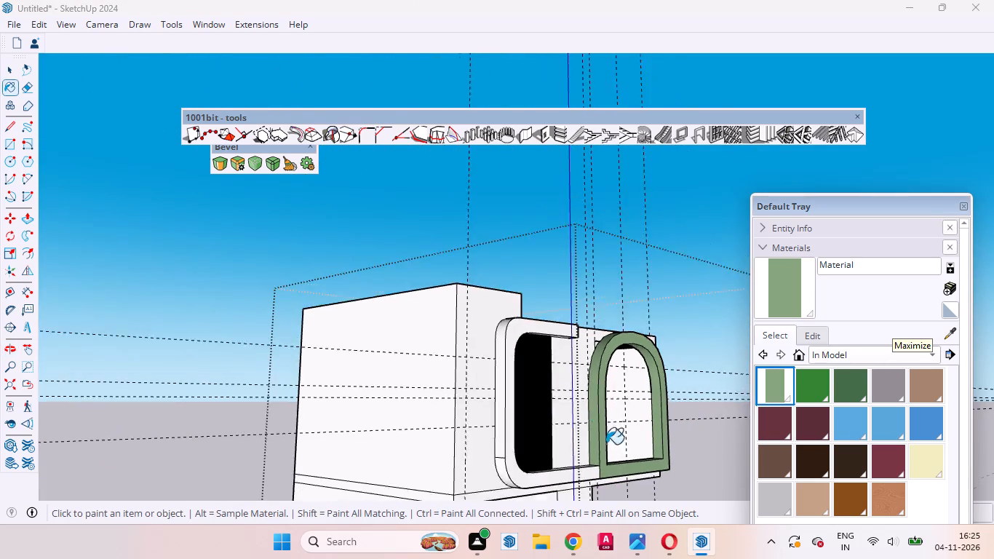
scroll(611, 452, up, 8)
middle_drag(652, 469, 647, 547)
scroll(589, 369, down, 4)
scroll(612, 426, up, 4)
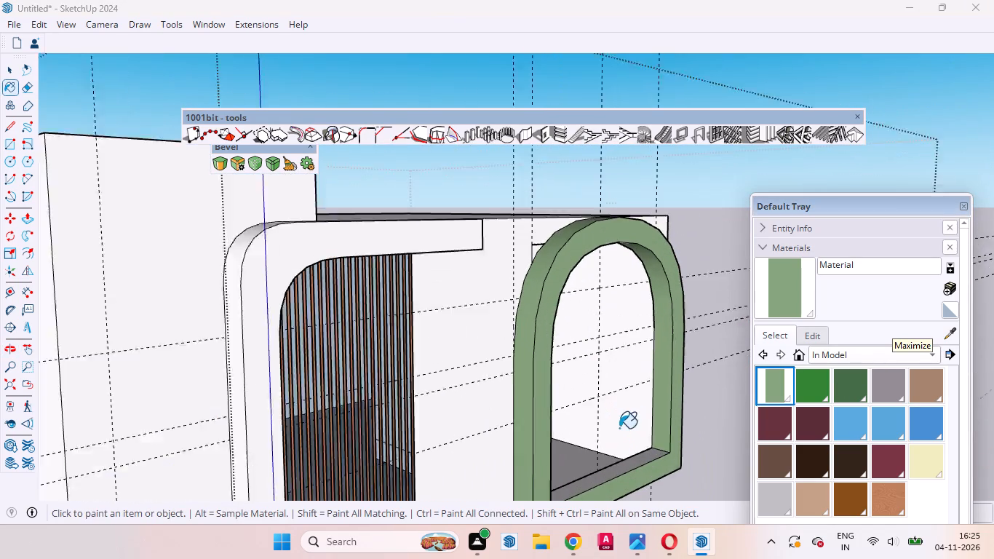
Paint the arched frame's remaining faces, the inner sill and the underside, with the sage-green material.
scroll(619, 428, up, 1)
click(652, 461)
middle_drag(661, 463, 313, 389)
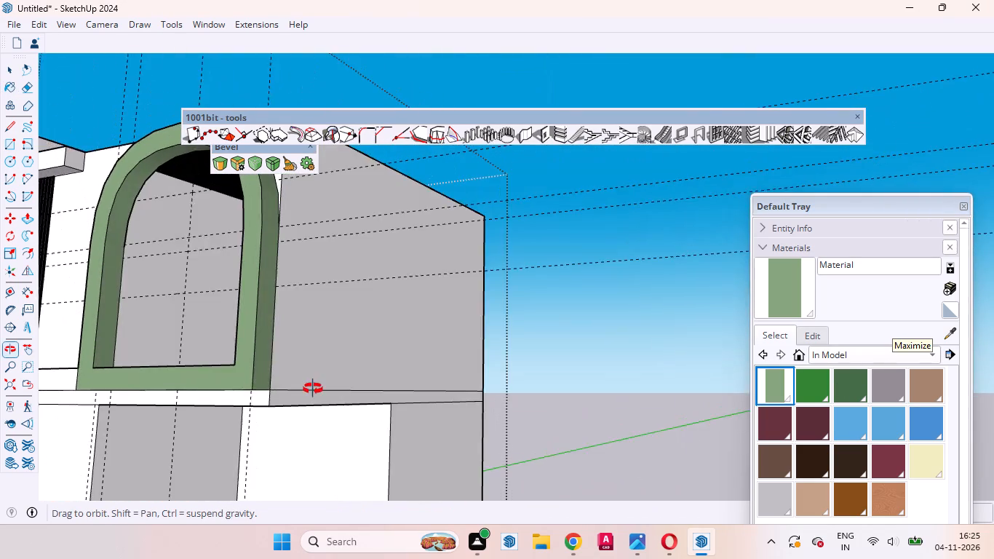
middle_drag(313, 389, 310, 385)
scroll(275, 383, up, 5)
middle_drag(228, 410, 241, 298)
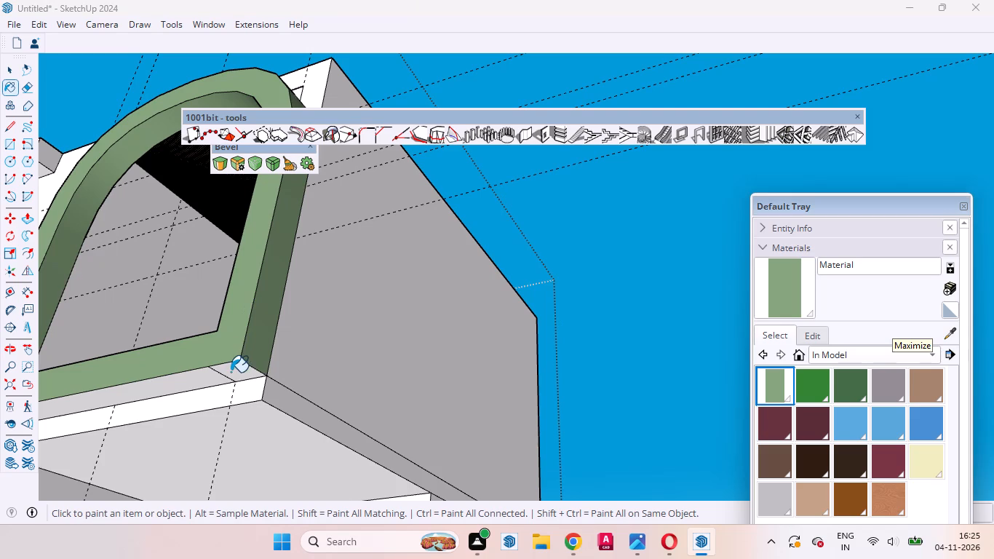
click(231, 372)
click(211, 382)
scroll(444, 346, down, 8)
scroll(282, 381, up, 2)
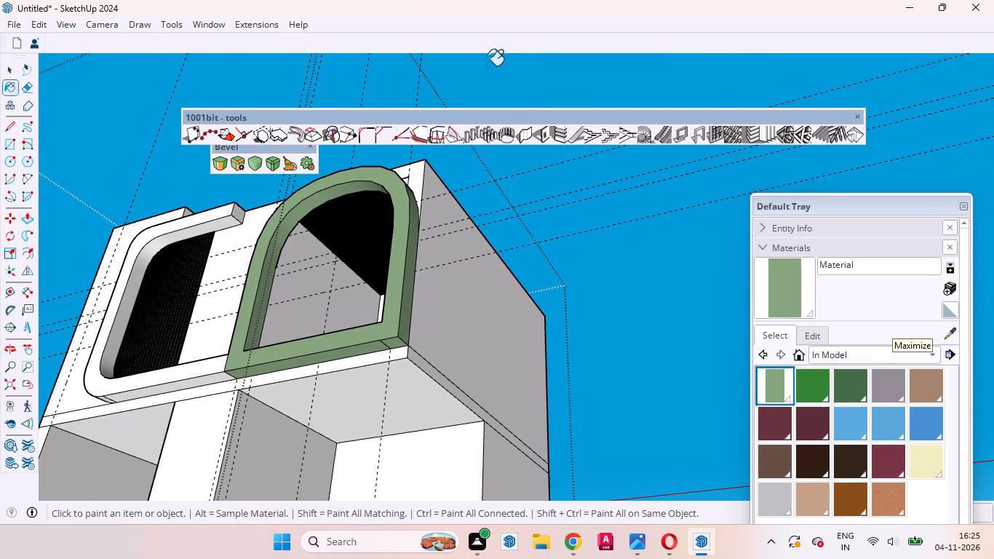
Examine the finished green arch and the whole cabinet front from different angles and distances.
scroll(376, 271, down, 3)
middle_drag(346, 296, 567, 454)
scroll(523, 400, down, 8)
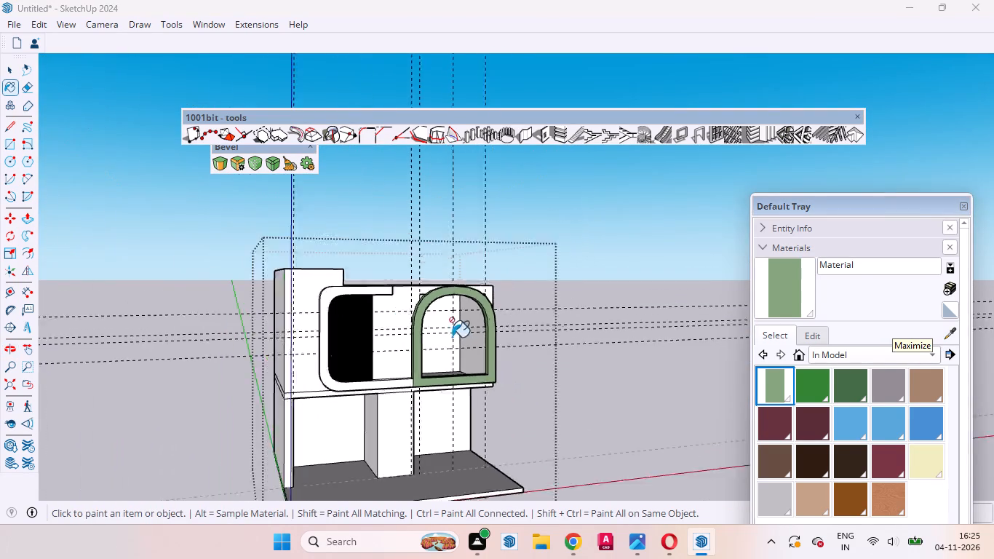
scroll(452, 337, down, 2)
click(9, 71)
scroll(445, 315, up, 2)
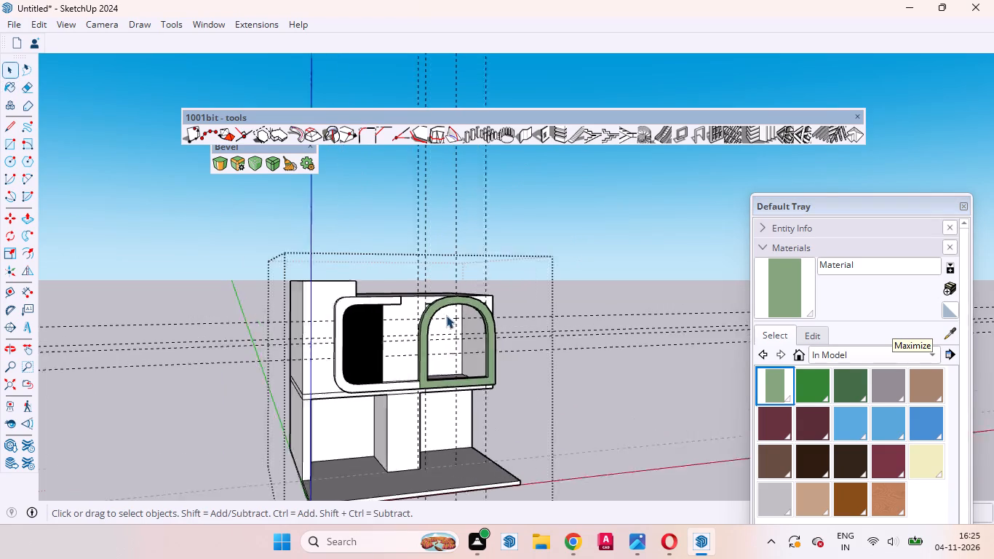
scroll(446, 315, up, 2)
middle_drag(394, 360, 335, 359)
scroll(407, 382, up, 5)
middle_drag(413, 380, 498, 397)
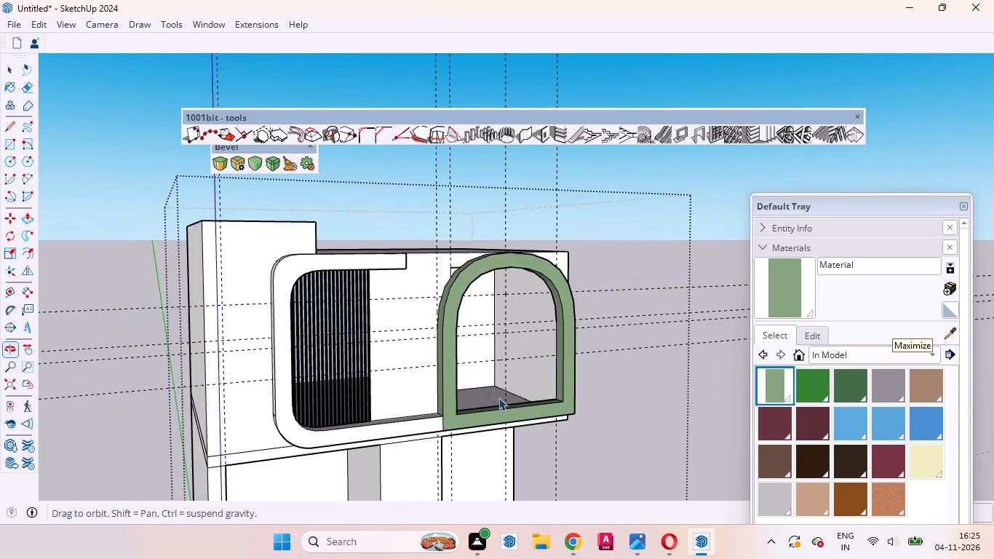
middle_drag(498, 397, 498, 397)
scroll(440, 428, up, 4)
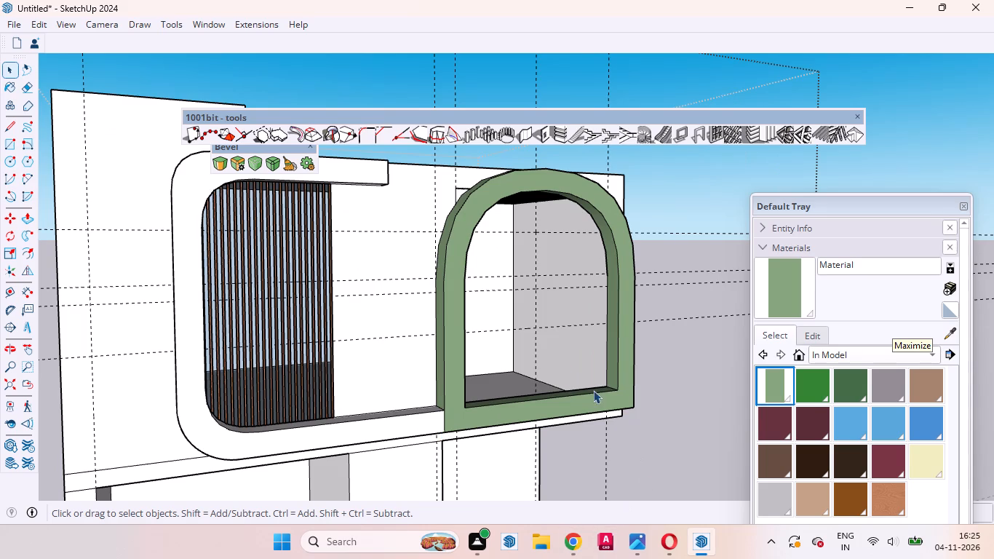
scroll(416, 337, down, 3)
middle_drag(725, 323, 653, 351)
scroll(543, 336, down, 4)
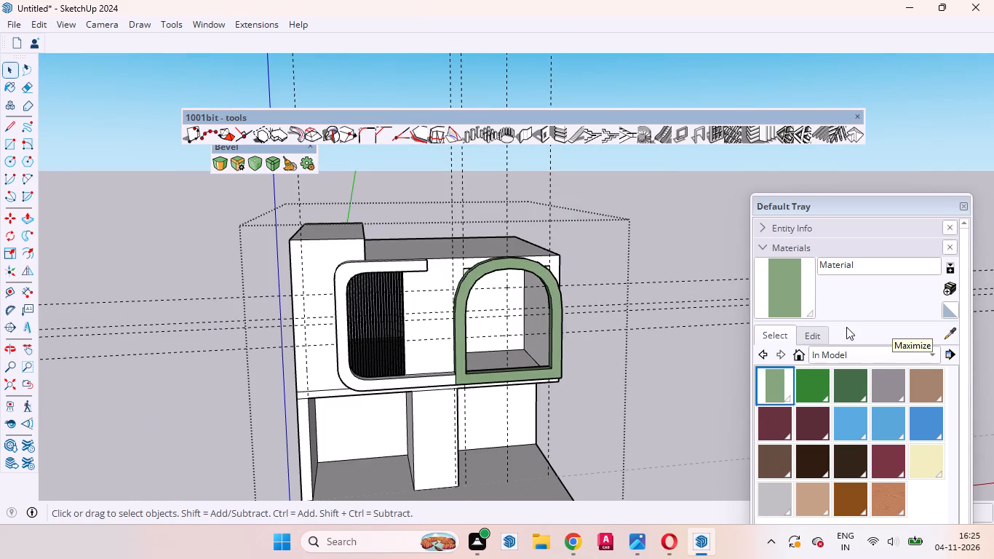
scroll(876, 426, down, 3)
Pick Color D02 from the Colors collection and paint the front face of the louvred compartment's rounded frame.
click(931, 352)
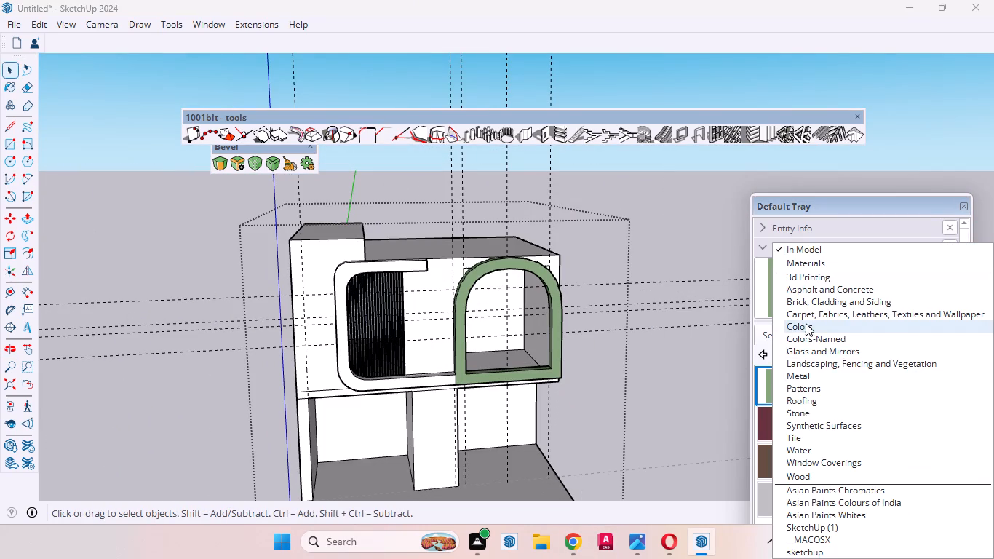
click(805, 321)
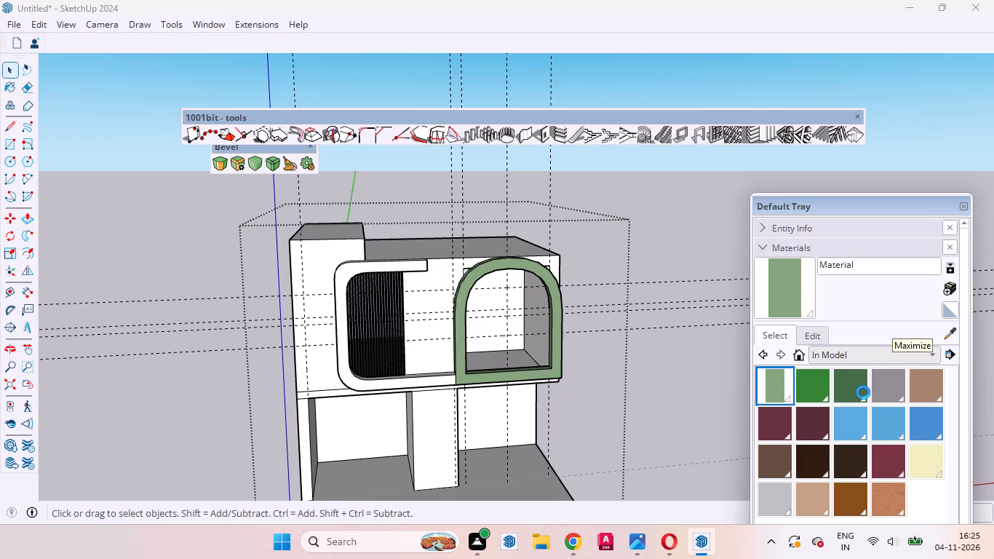
scroll(877, 454, down, 7)
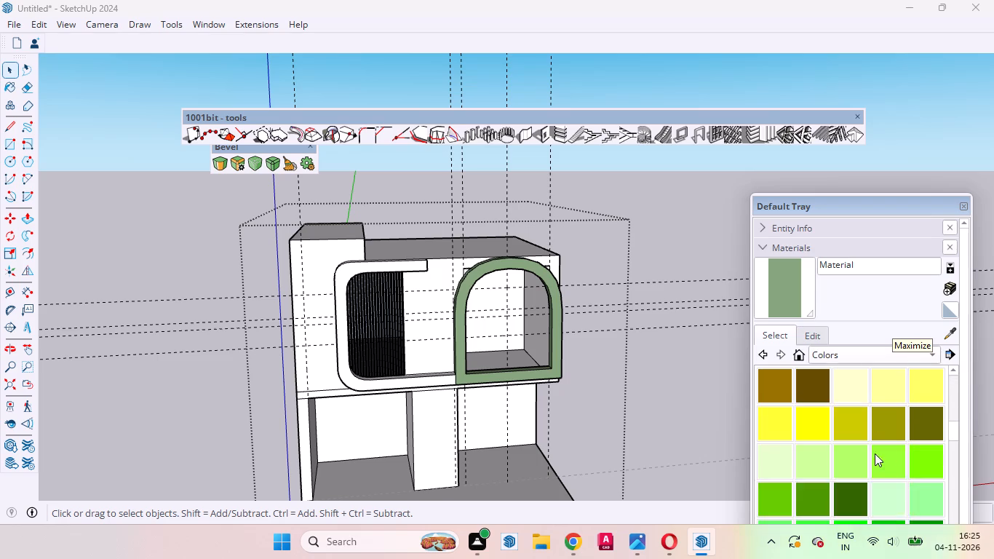
scroll(918, 440, up, 4)
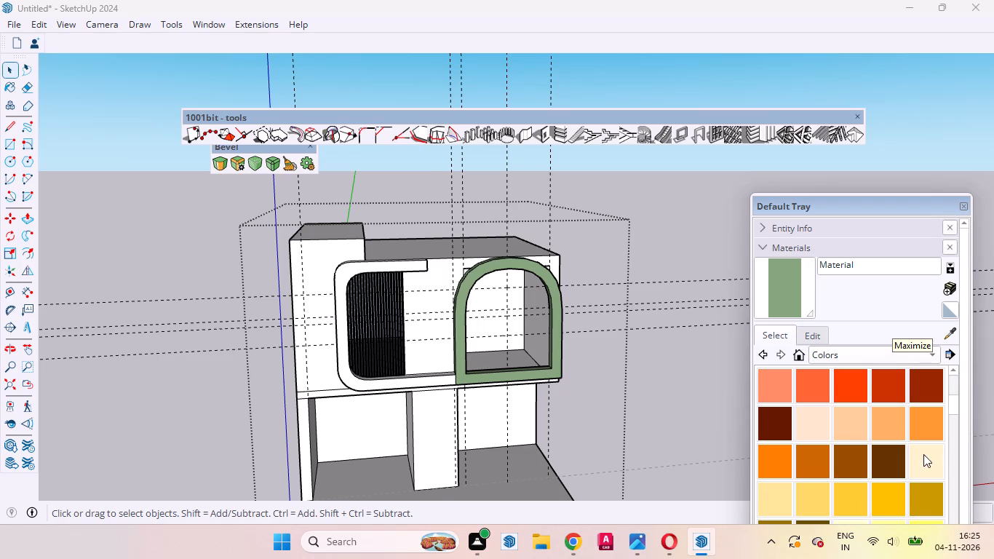
scroll(805, 492, down, 1)
middle_drag(808, 496, 793, 503)
scroll(800, 498, down, 6)
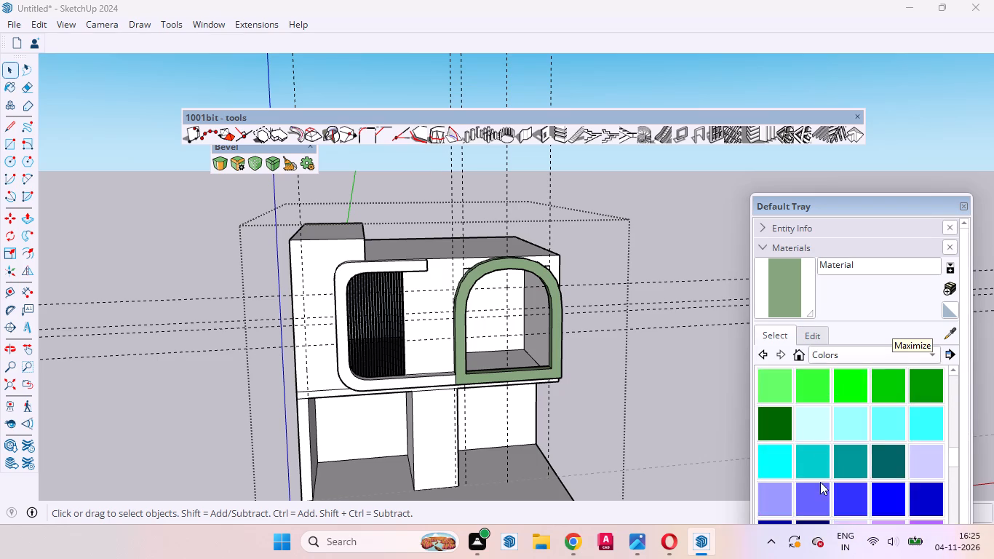
scroll(820, 482, down, 2)
scroll(822, 481, up, 1)
scroll(822, 481, down, 8)
scroll(858, 483, up, 11)
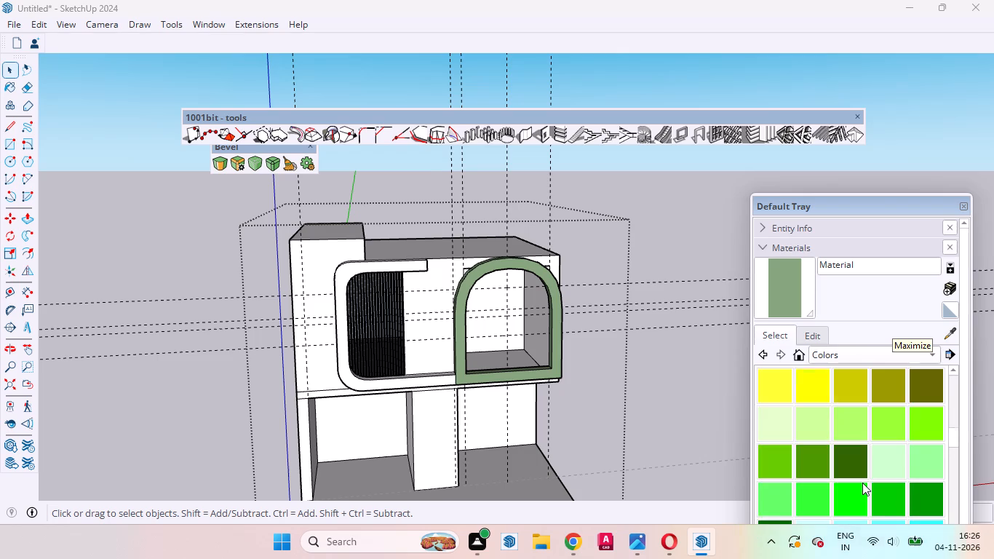
scroll(862, 483, up, 3)
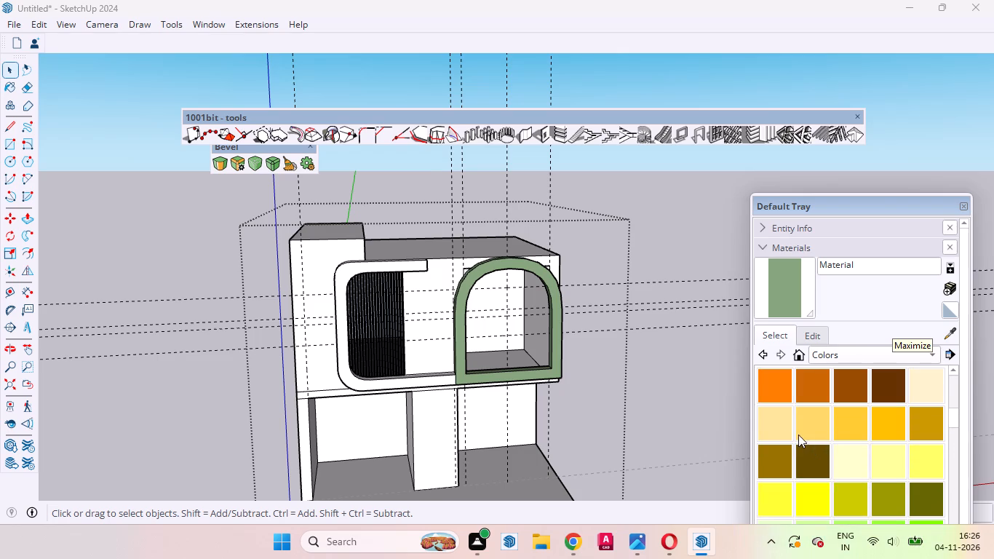
click(782, 427)
scroll(349, 324, up, 7)
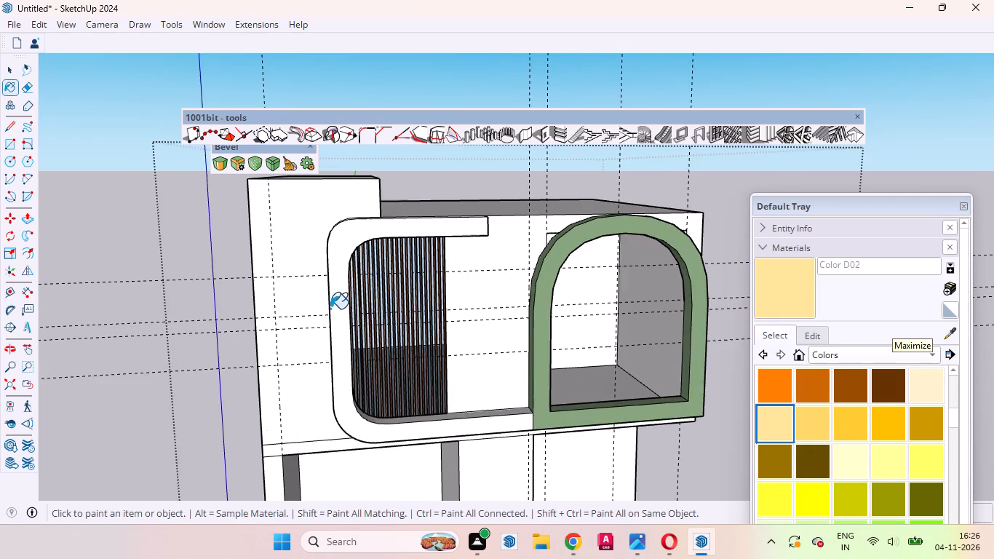
click(336, 304)
Paint the rounded frame's top surface, open cut end and inner curved edge with Color D02.
middle_drag(416, 268, 375, 432)
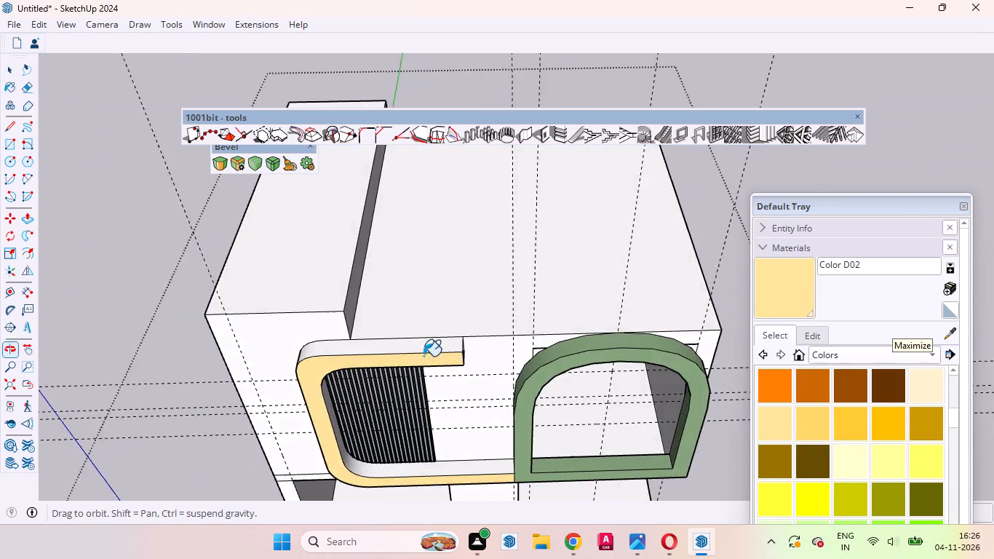
scroll(425, 345, up, 4)
click(425, 345)
middle_drag(524, 366, 343, 332)
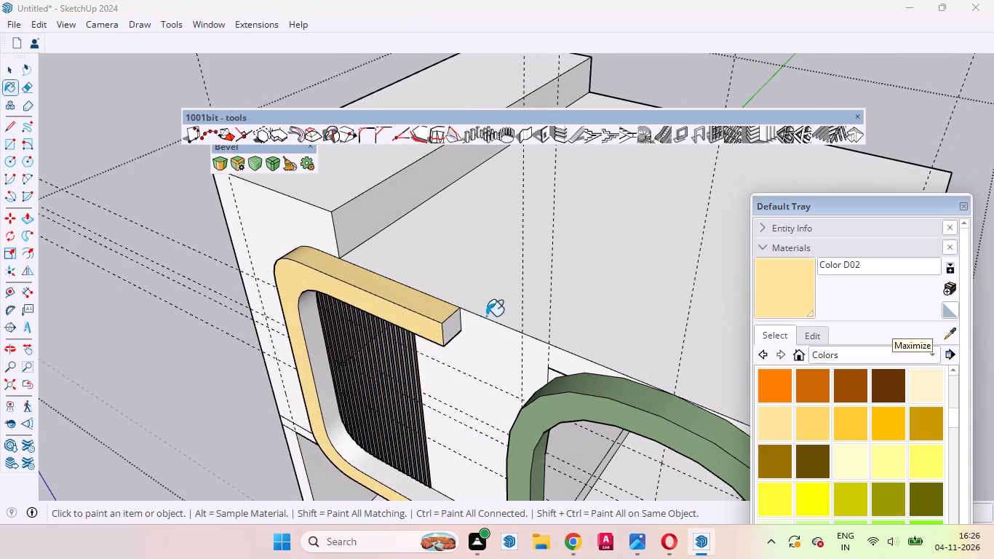
click(453, 325)
click(321, 371)
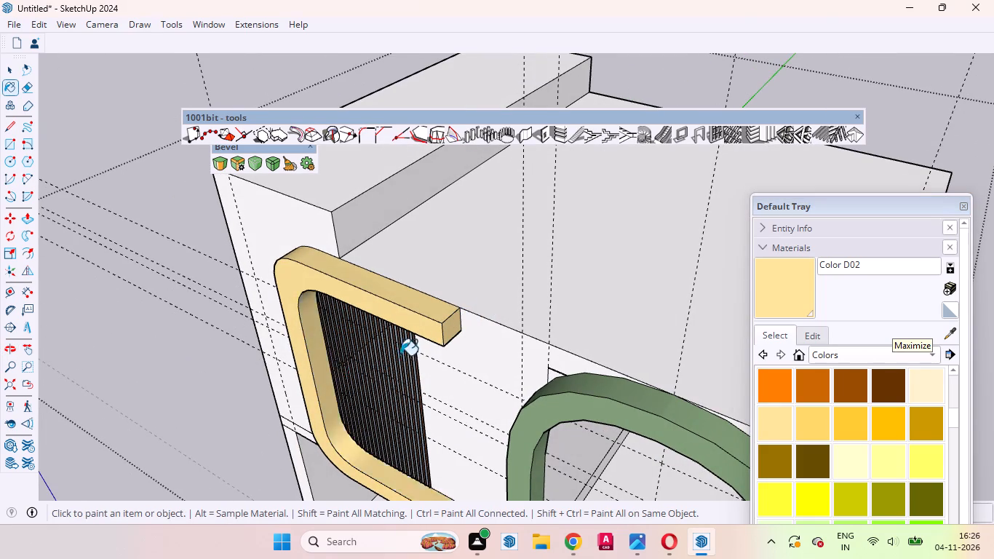
Paint the rounded frame's outer lower corner and its underside with Color D02.
scroll(411, 344, down, 7)
scroll(433, 346, up, 4)
middle_drag(400, 377, 630, 199)
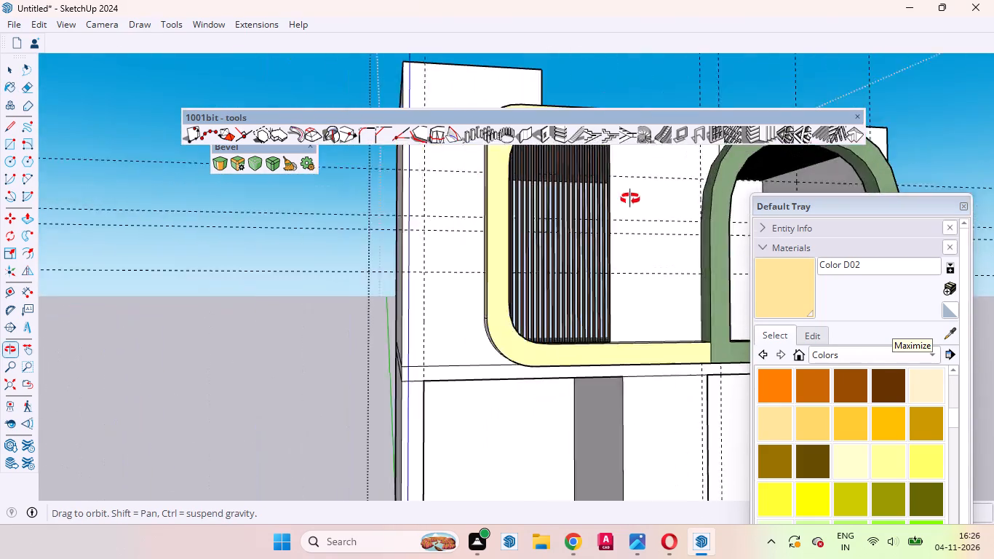
middle_drag(630, 199, 728, 322)
scroll(617, 470, up, 4)
click(591, 425)
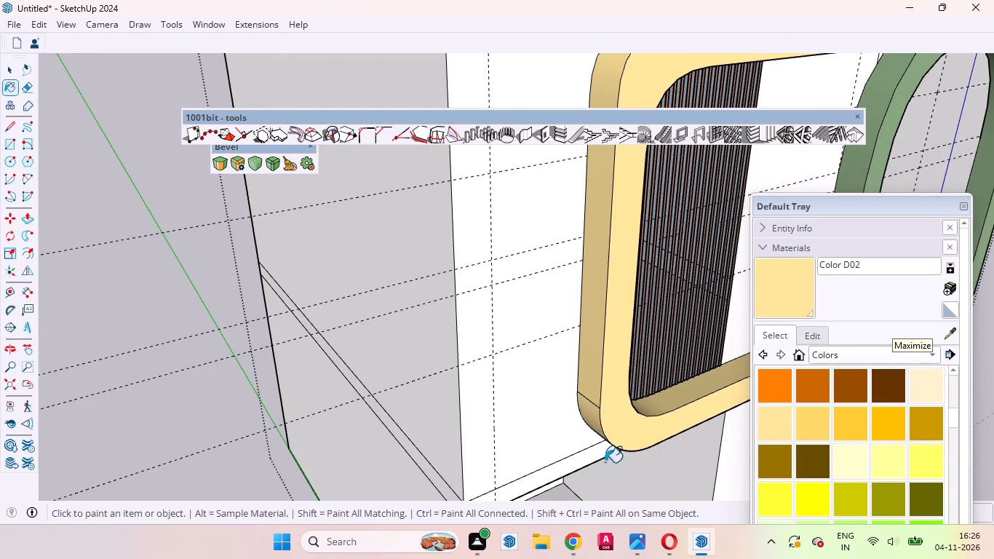
middle_drag(597, 456, 501, 299)
scroll(492, 393, down, 4)
scroll(546, 223, up, 7)
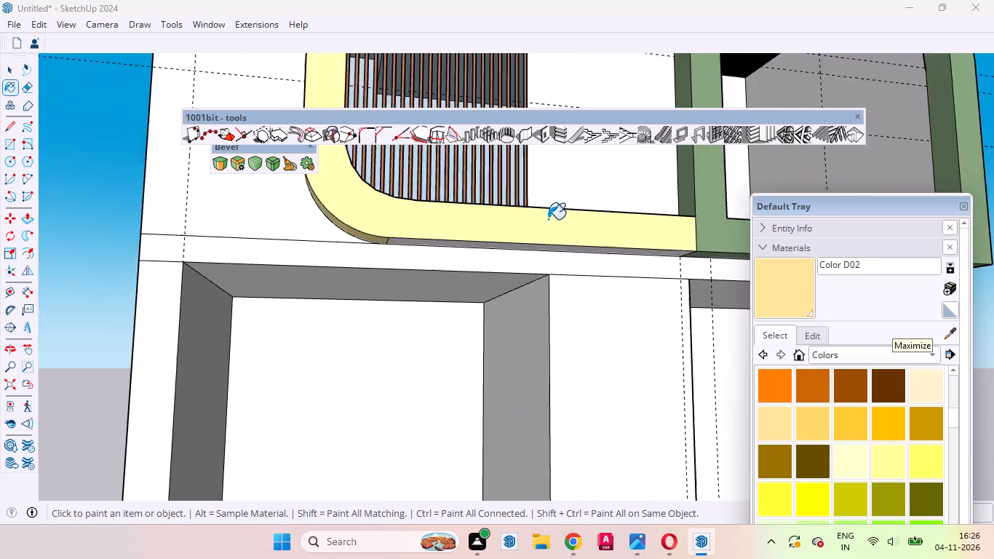
scroll(548, 219, up, 2)
middle_drag(567, 273, 530, 155)
click(541, 242)
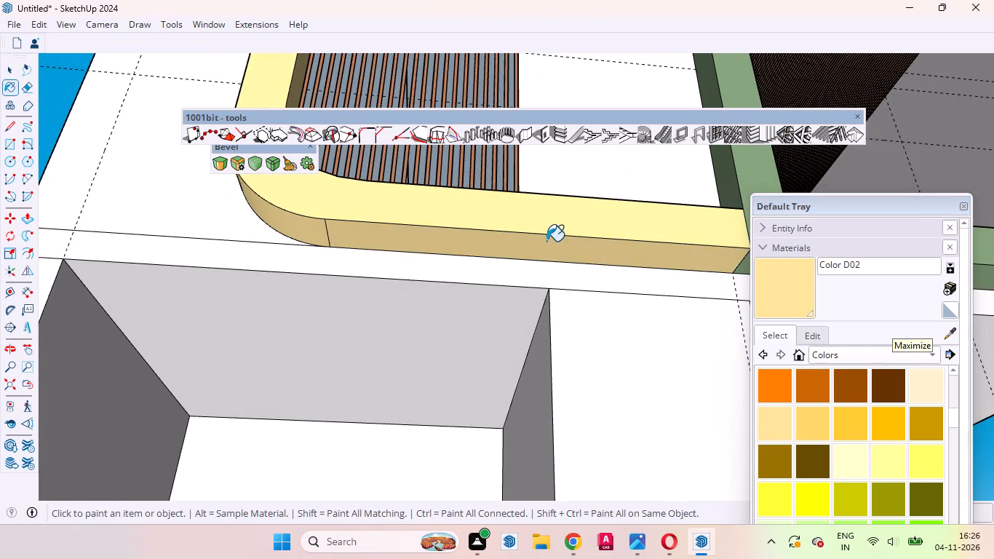
Examine the yellow rounded frame and the green arch together from different angles and distances.
middle_drag(550, 275, 557, 393)
scroll(552, 364, up, 1)
scroll(552, 364, down, 9)
scroll(528, 368, up, 1)
scroll(521, 373, down, 6)
middle_drag(567, 301, 485, 406)
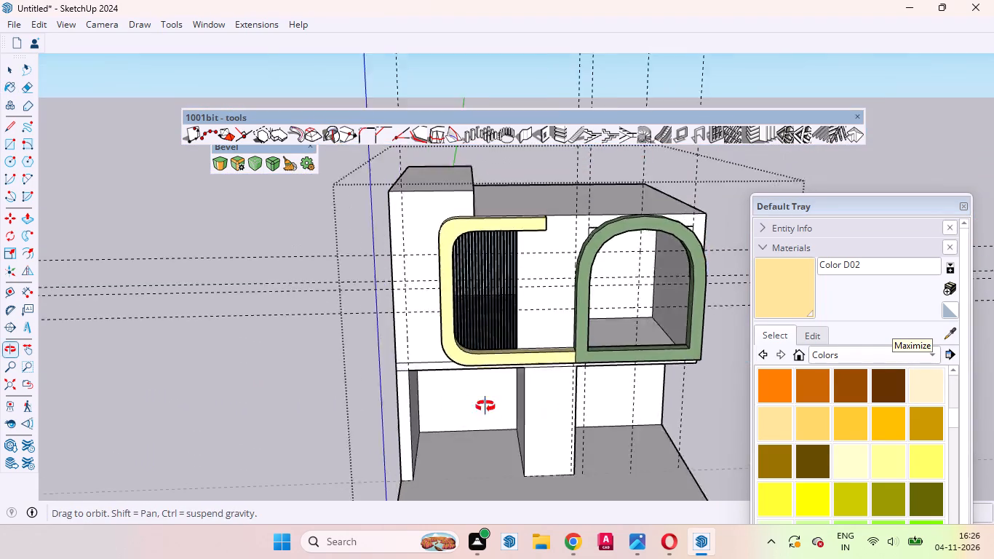
middle_drag(485, 406, 453, 365)
middle_drag(462, 348, 498, 301)
scroll(543, 292, up, 4)
scroll(578, 310, down, 4)
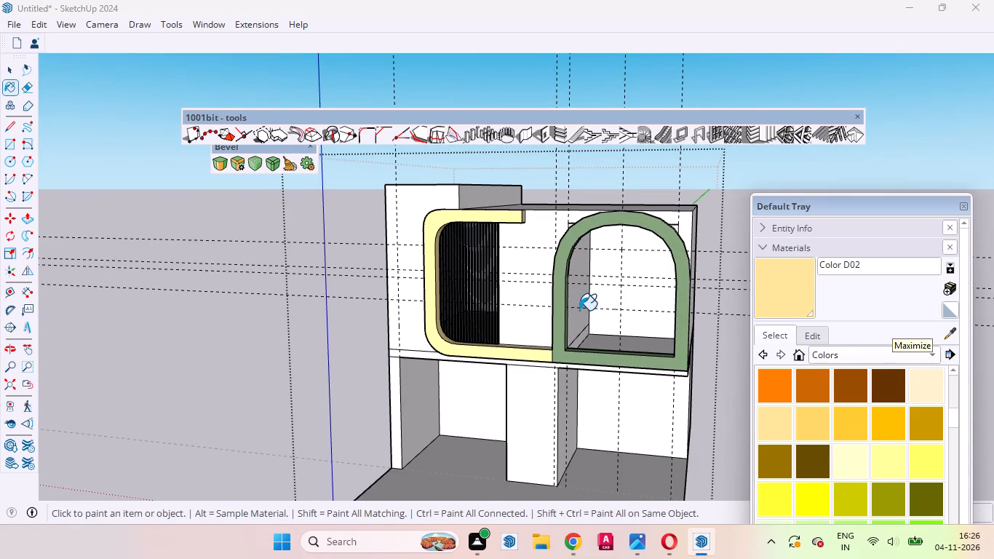
key(space)
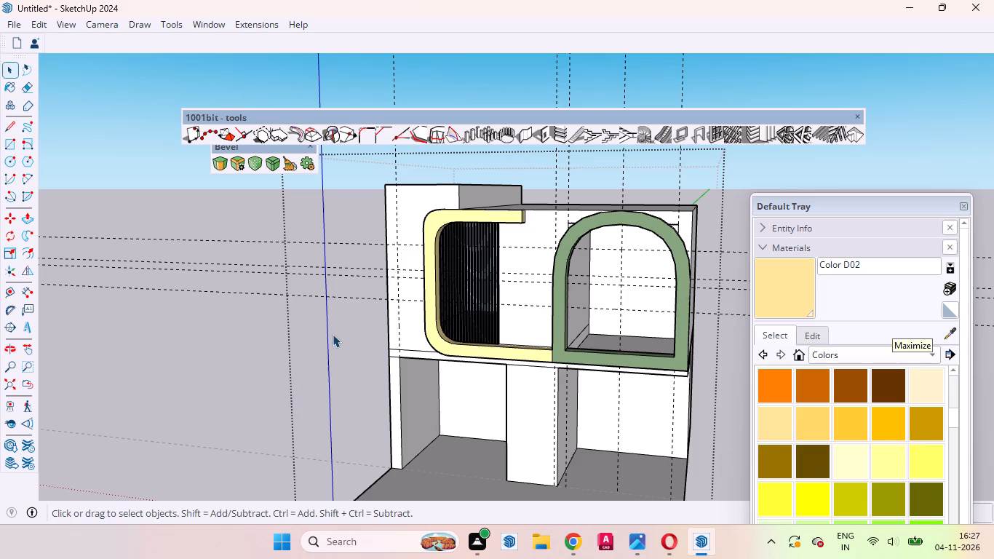
scroll(356, 309, up, 4)
middle_drag(399, 329, 487, 320)
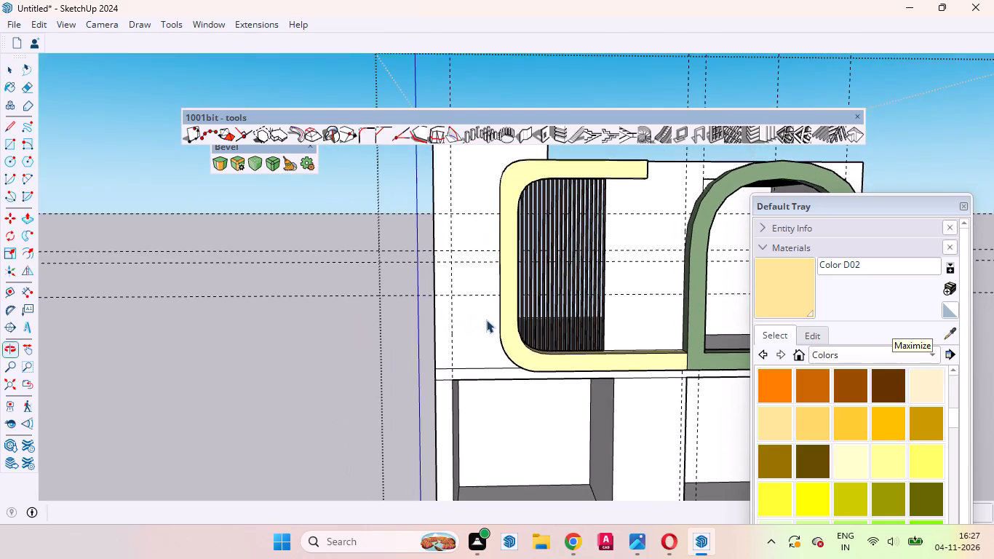
scroll(441, 344, down, 4)
middle_drag(440, 346, 523, 356)
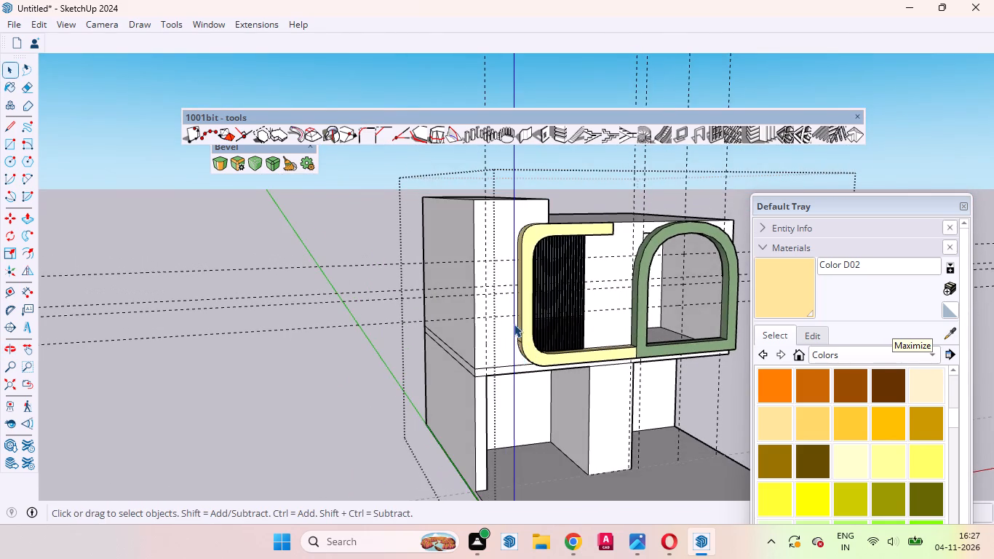
Draw a tall rectangle on the side panel's front face, from the vertical guide to the rounded frame's outer edge and down to the shelf's lower edge.
scroll(513, 314, up, 8)
click(474, 279)
scroll(448, 301, down, 4)
middle_drag(461, 367, 399, 362)
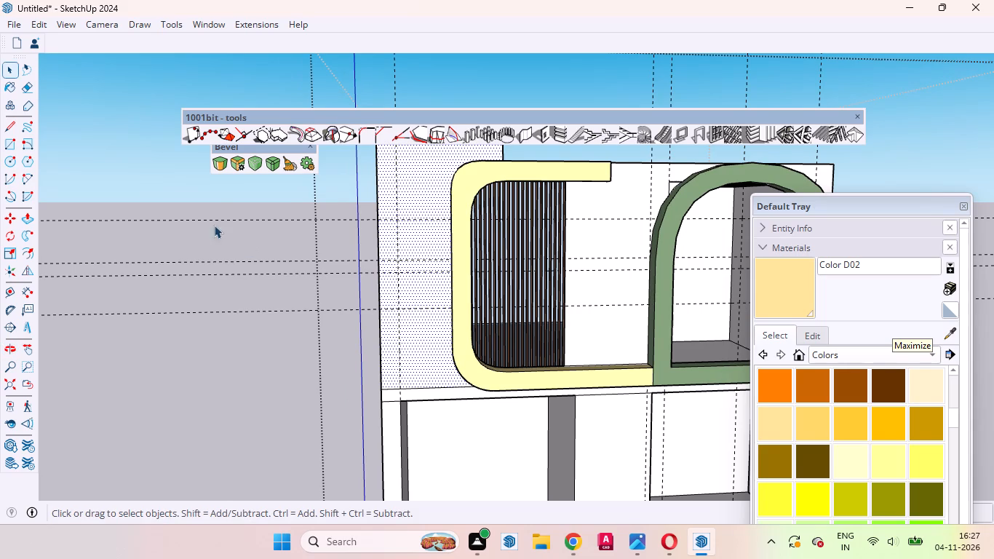
click(8, 150)
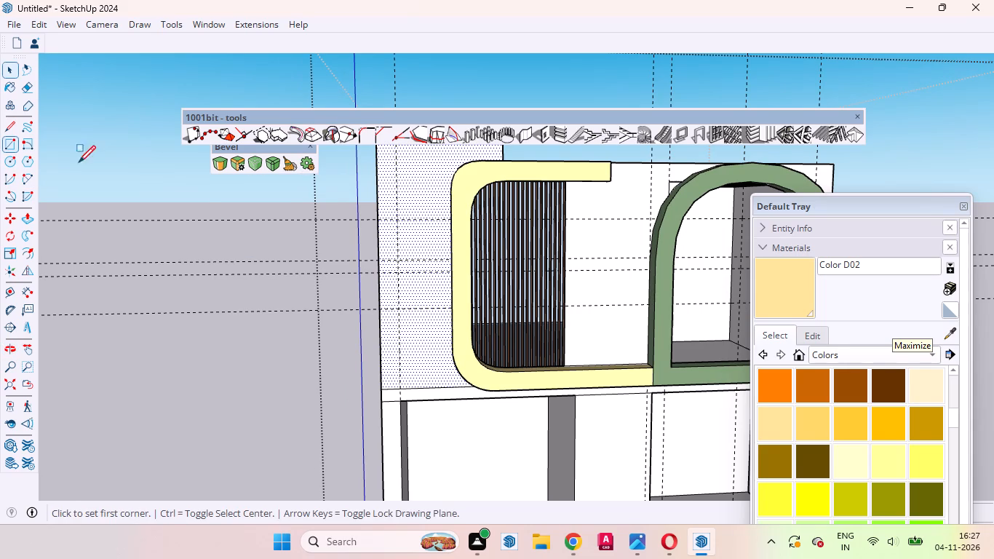
middle_drag(459, 280, 504, 290)
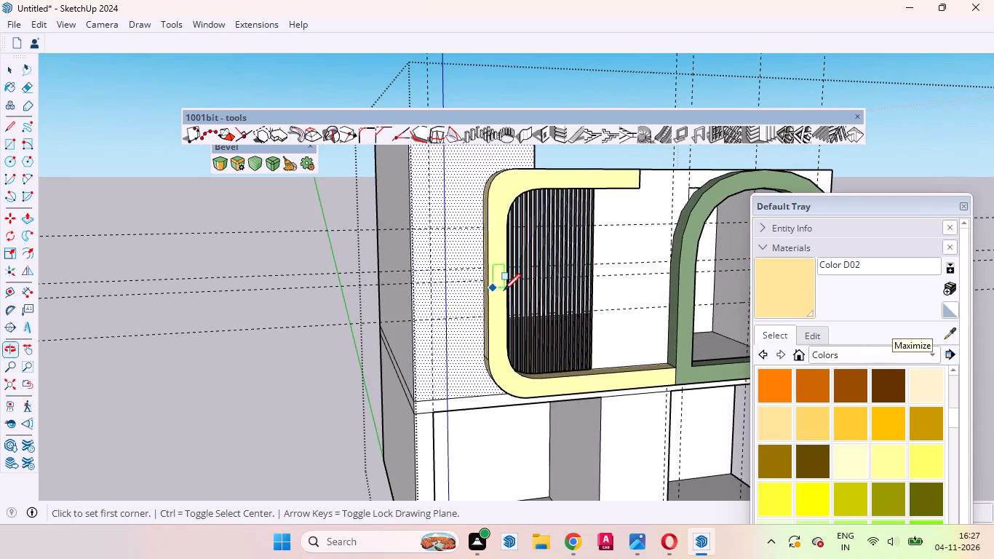
scroll(462, 306, down, 3)
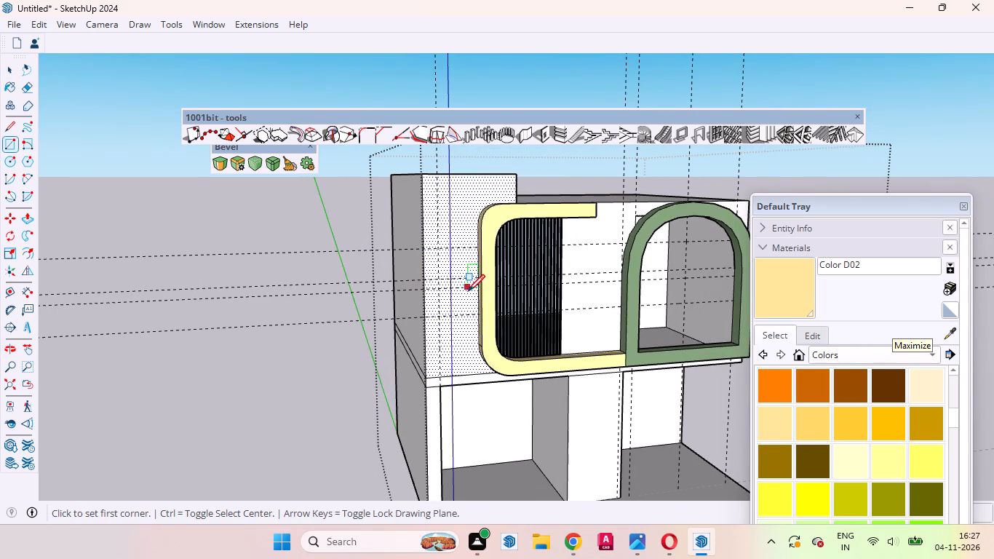
middle_drag(468, 291, 446, 268)
scroll(435, 226, up, 3)
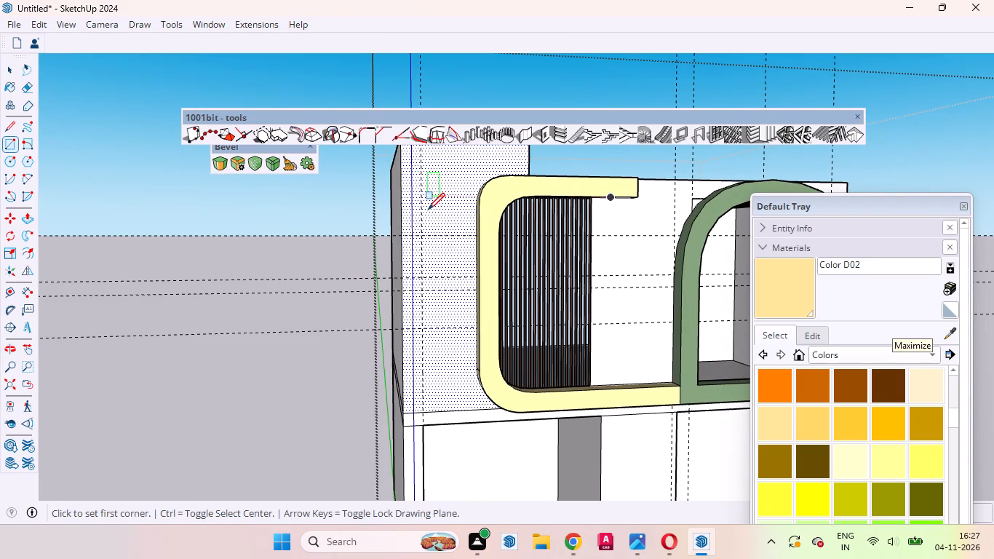
click(424, 205)
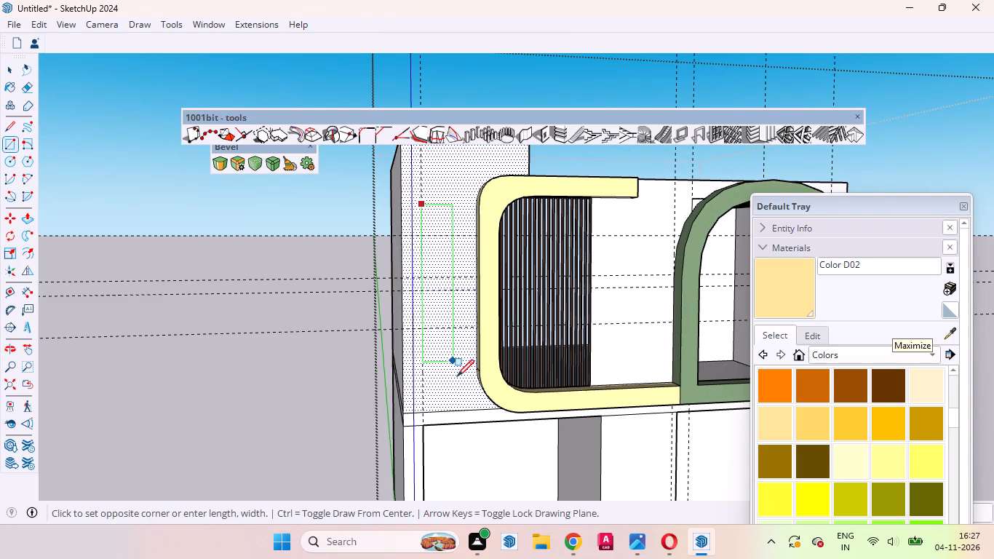
scroll(479, 412, up, 4)
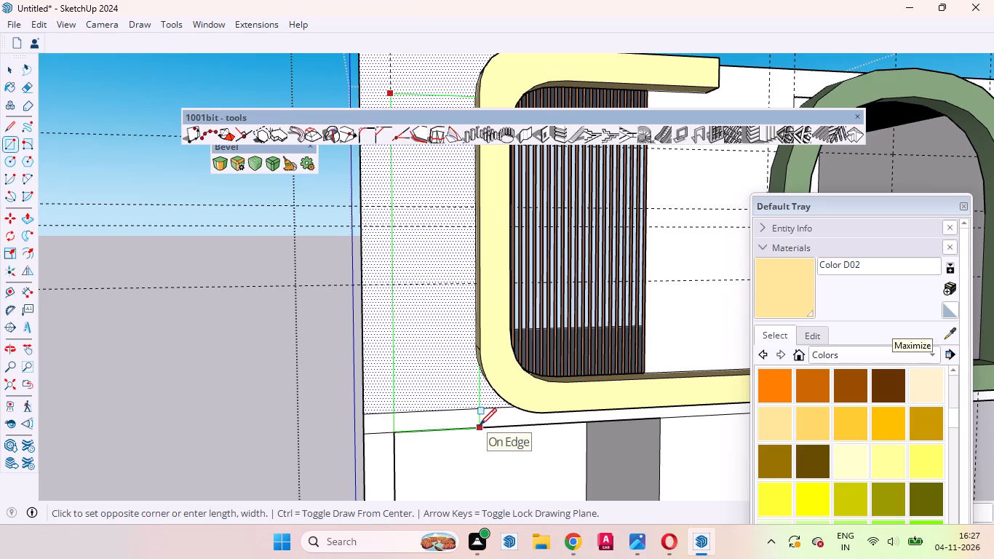
click(480, 425)
key(space)
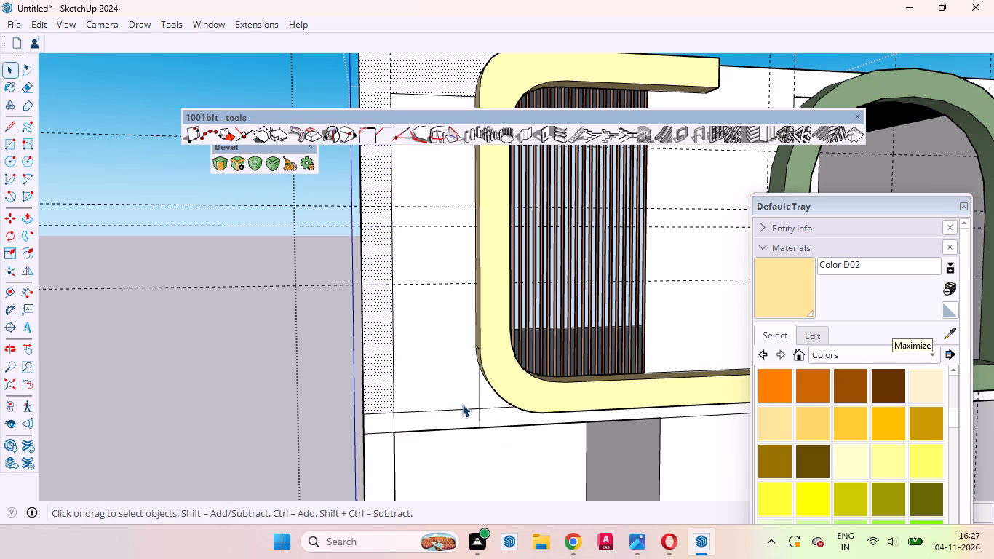
Erase the two horizontal edge segments crossing the rectangle's lower part and the narrow strip beside it.
scroll(431, 414, up, 3)
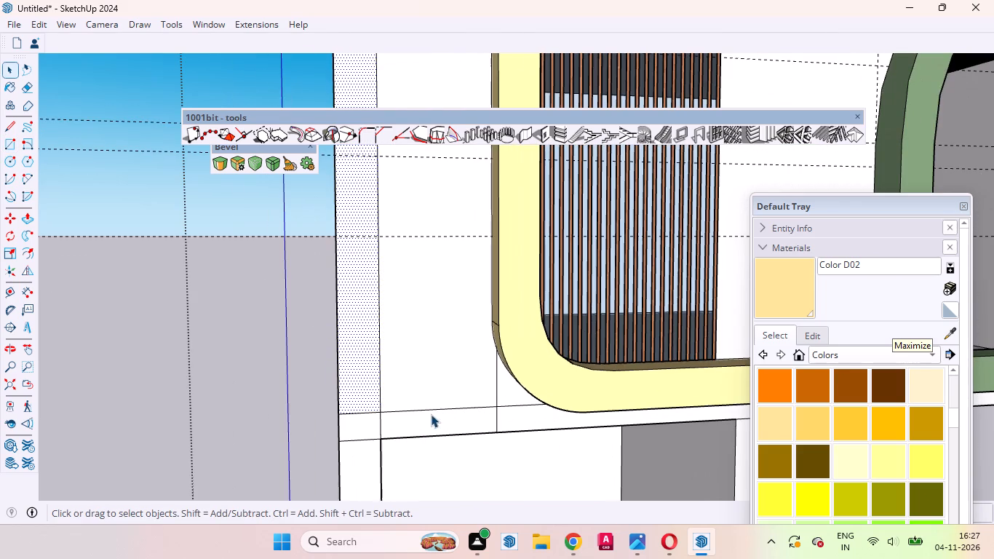
click(429, 411)
right_click(429, 411)
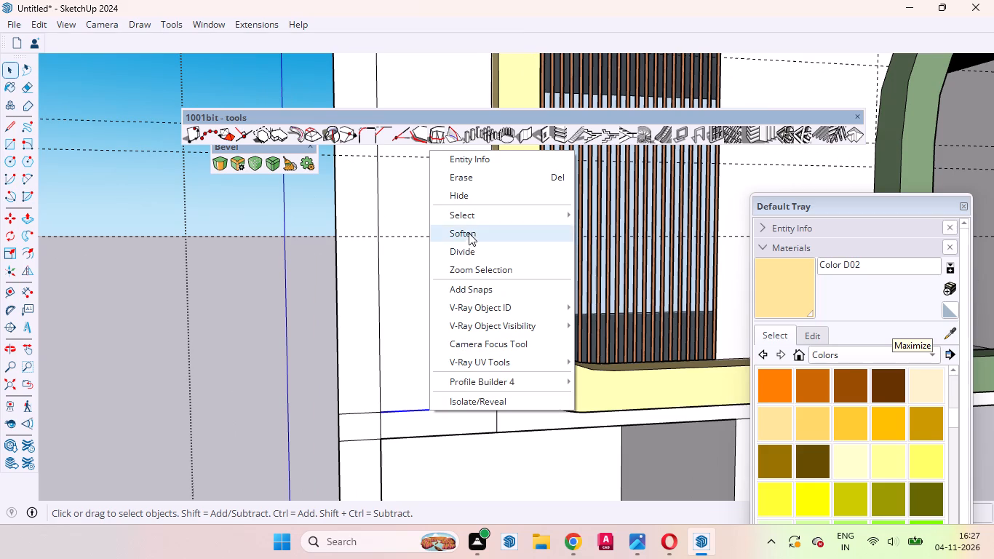
click(461, 176)
click(413, 376)
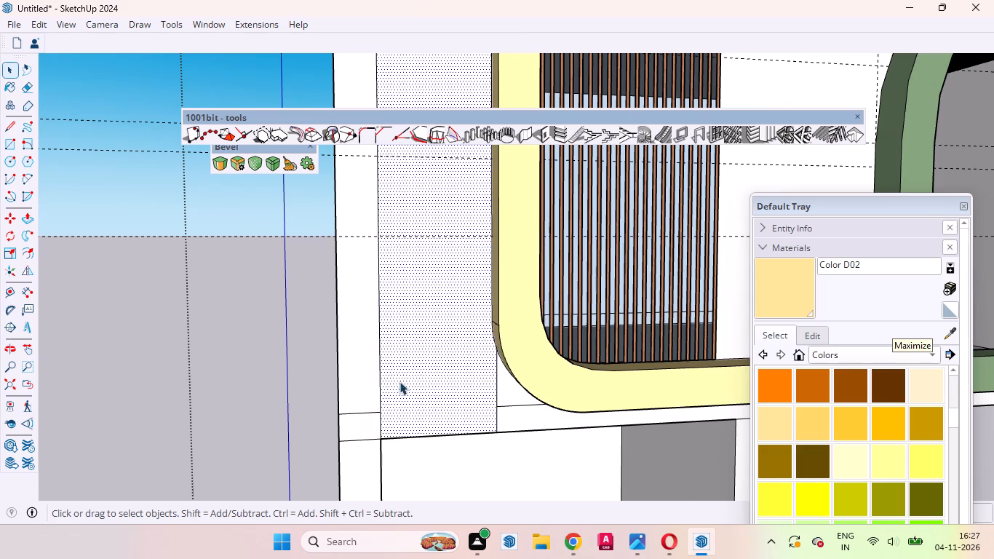
click(355, 414)
right_click(355, 414)
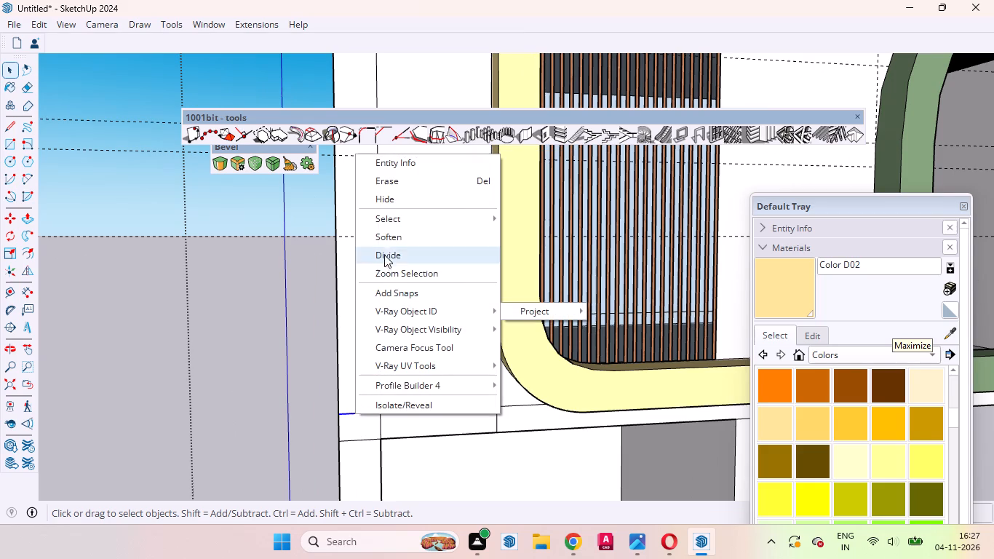
click(397, 177)
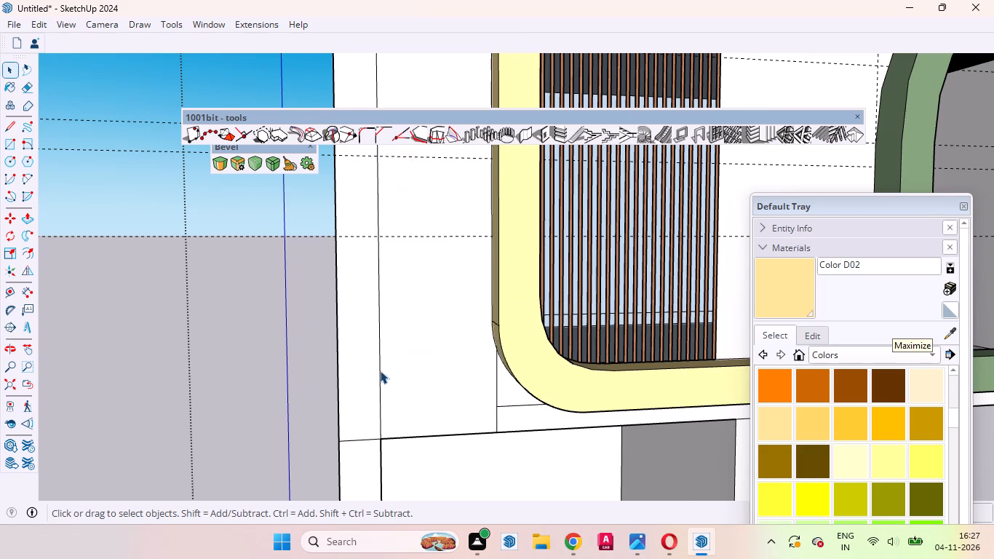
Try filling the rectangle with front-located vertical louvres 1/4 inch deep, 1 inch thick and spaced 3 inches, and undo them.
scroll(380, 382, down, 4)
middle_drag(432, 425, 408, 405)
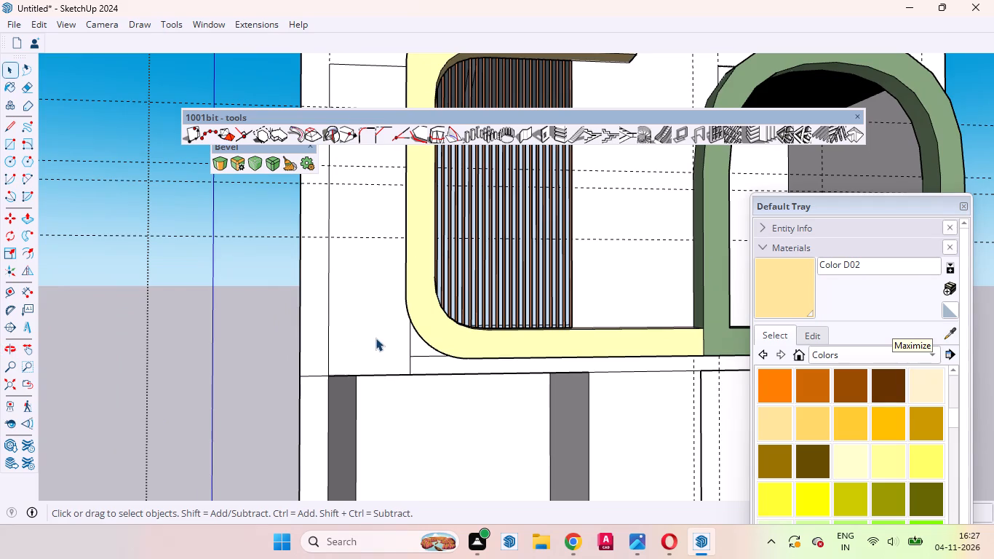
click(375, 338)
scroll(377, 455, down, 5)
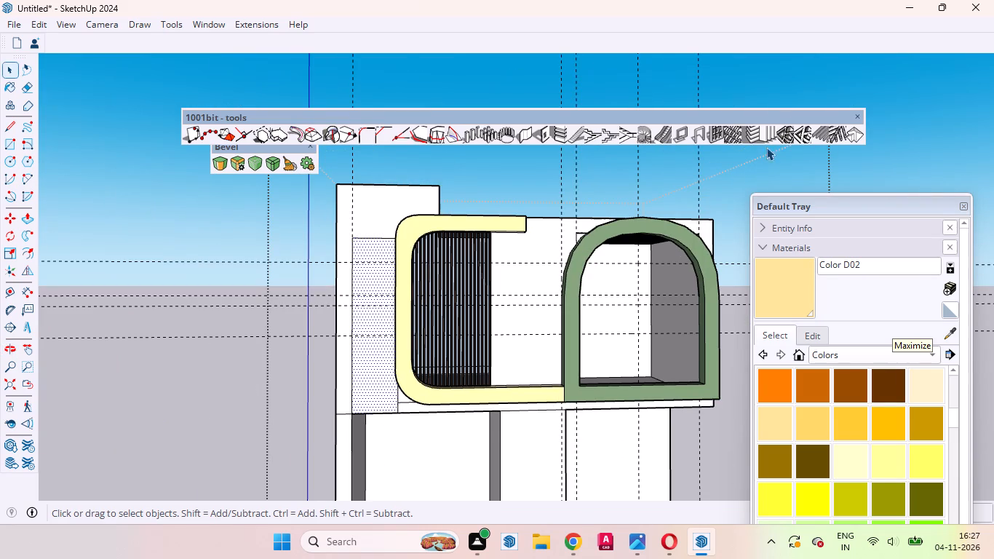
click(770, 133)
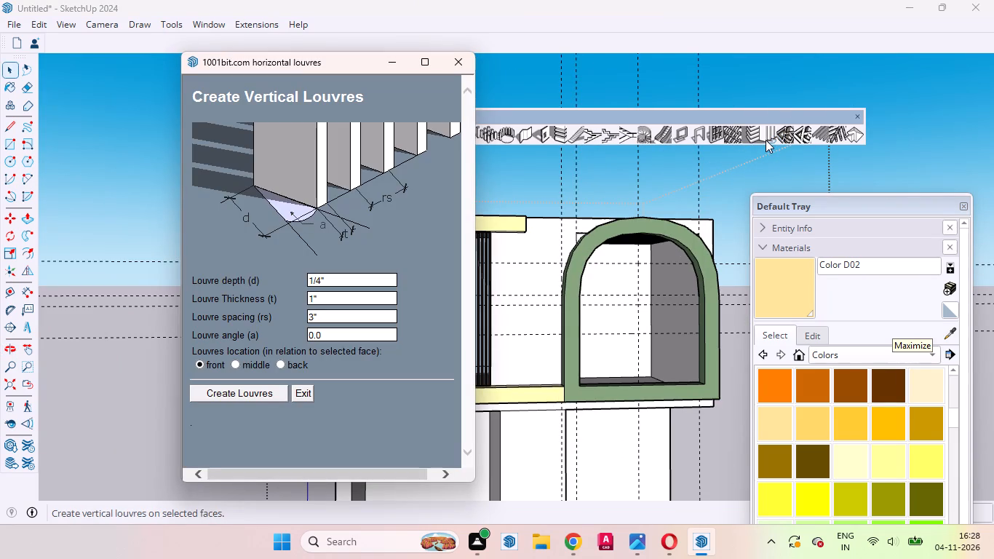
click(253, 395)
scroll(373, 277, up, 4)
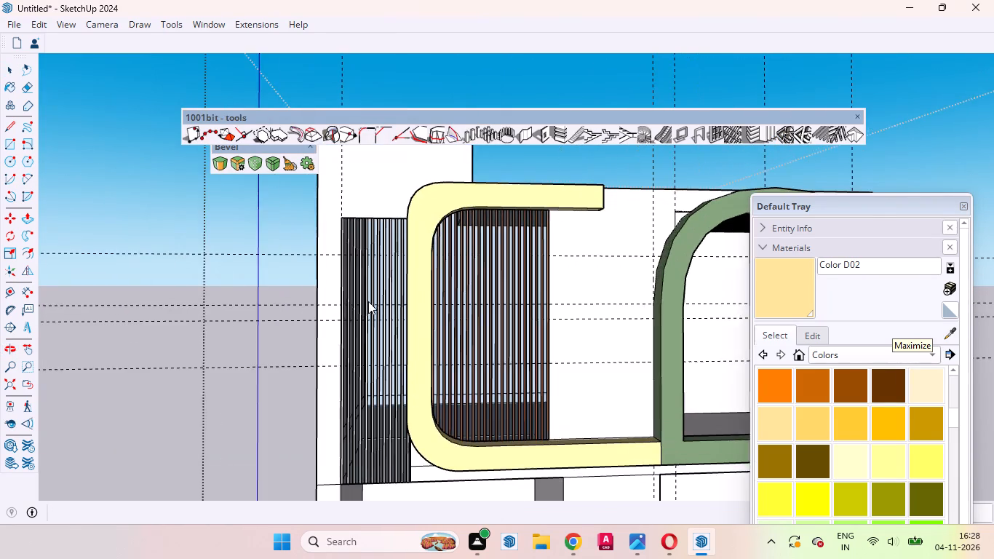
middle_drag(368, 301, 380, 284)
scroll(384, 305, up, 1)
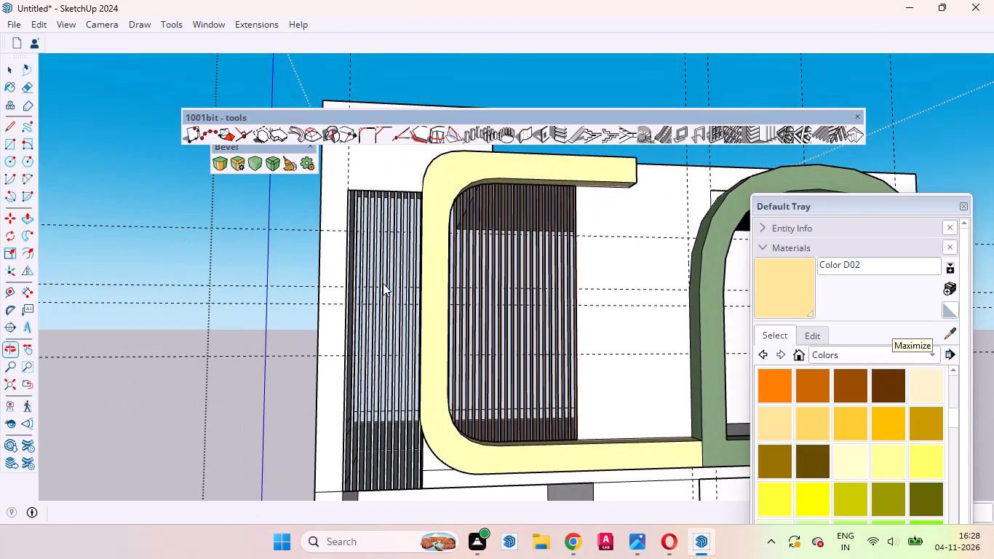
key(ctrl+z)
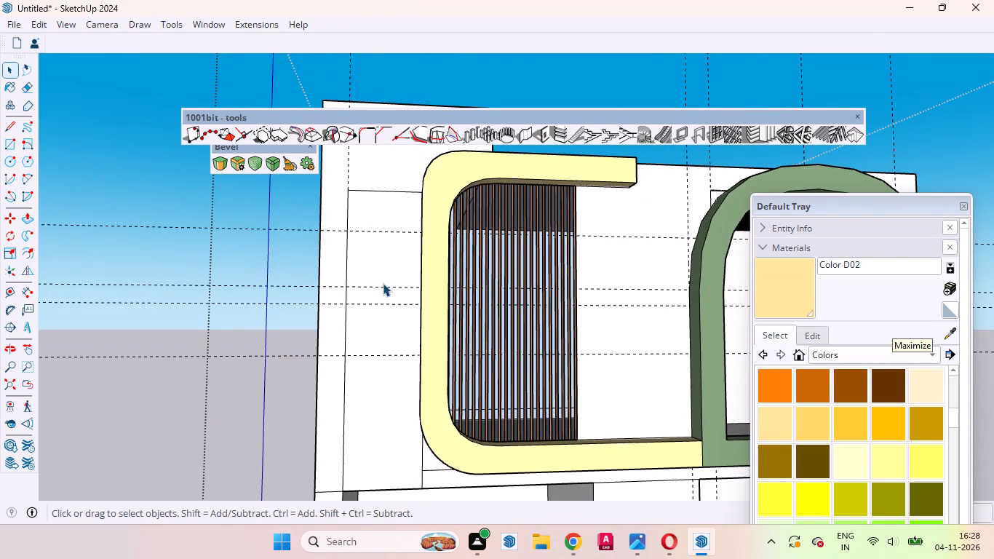
Create front-located vertical louvres on the rectangle, 1/4 inch deep and 1 inch thick, with louvre spacing 2.
click(383, 280)
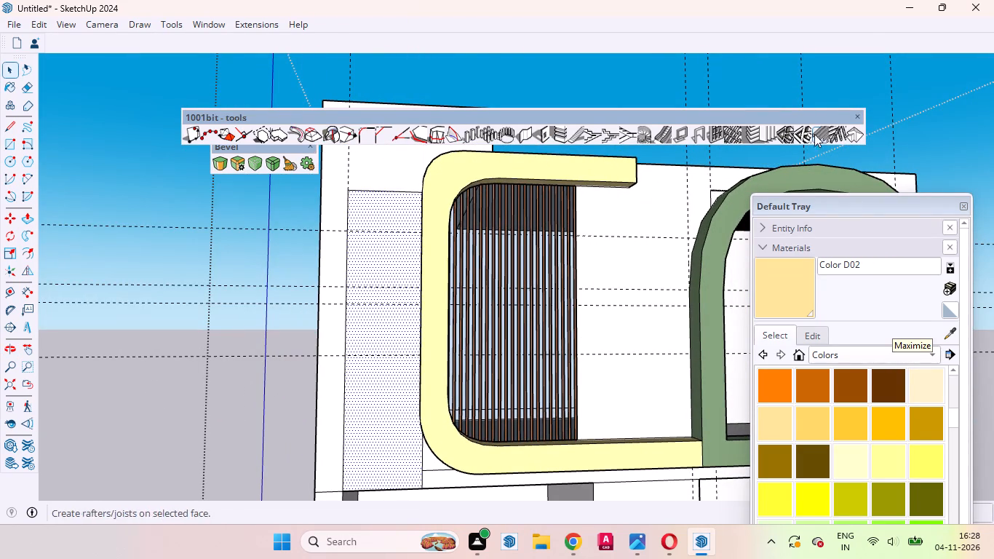
click(768, 130)
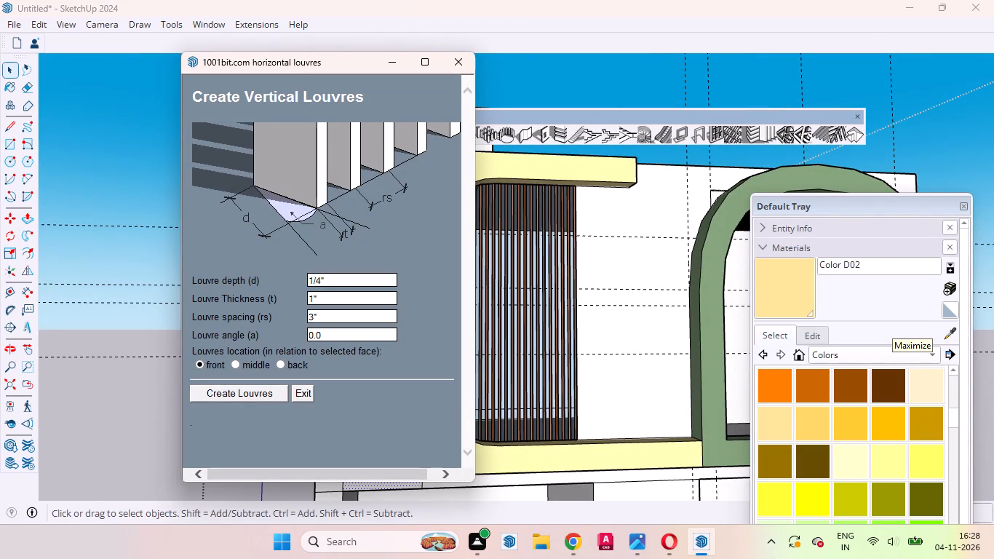
click(326, 319)
key(2)
click(259, 396)
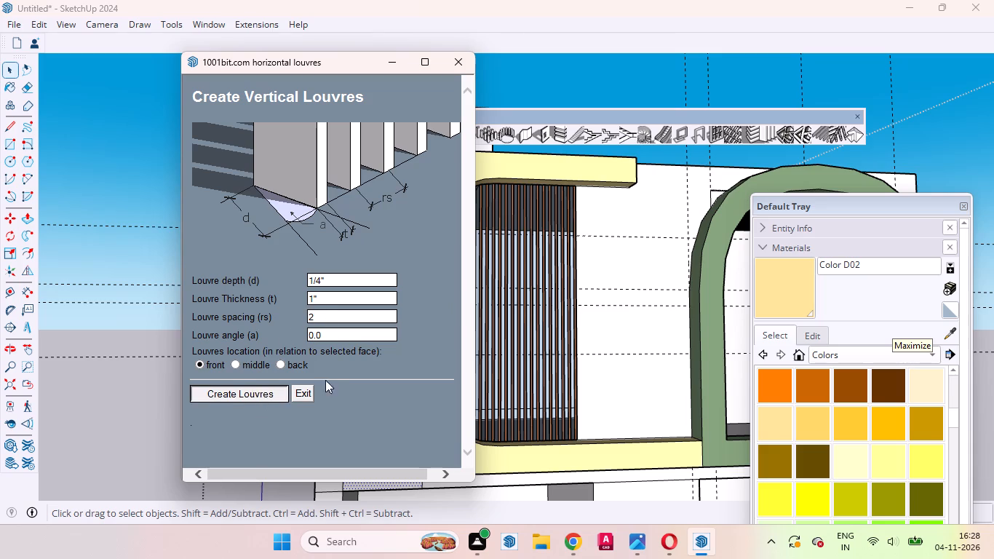
scroll(374, 257, up, 4)
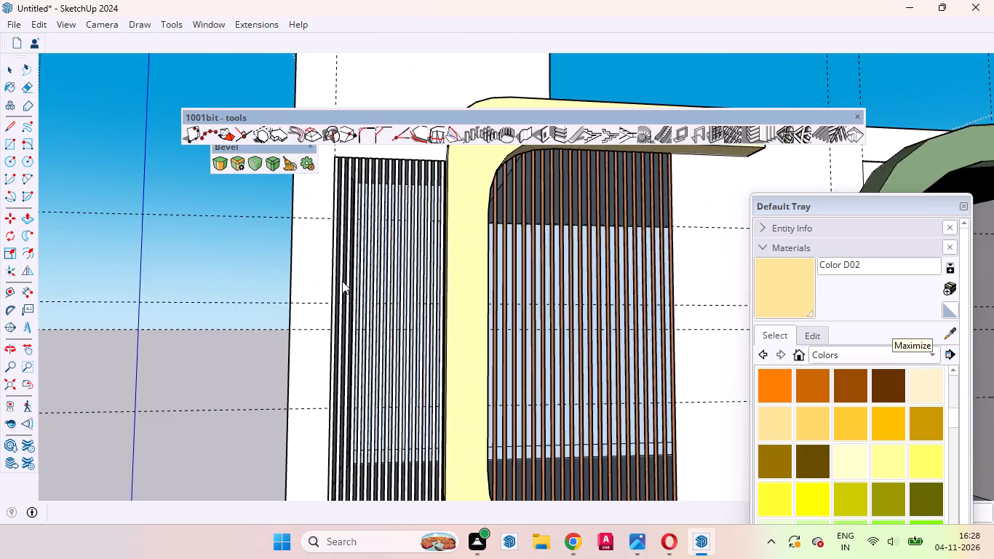
scroll(320, 299, down, 3)
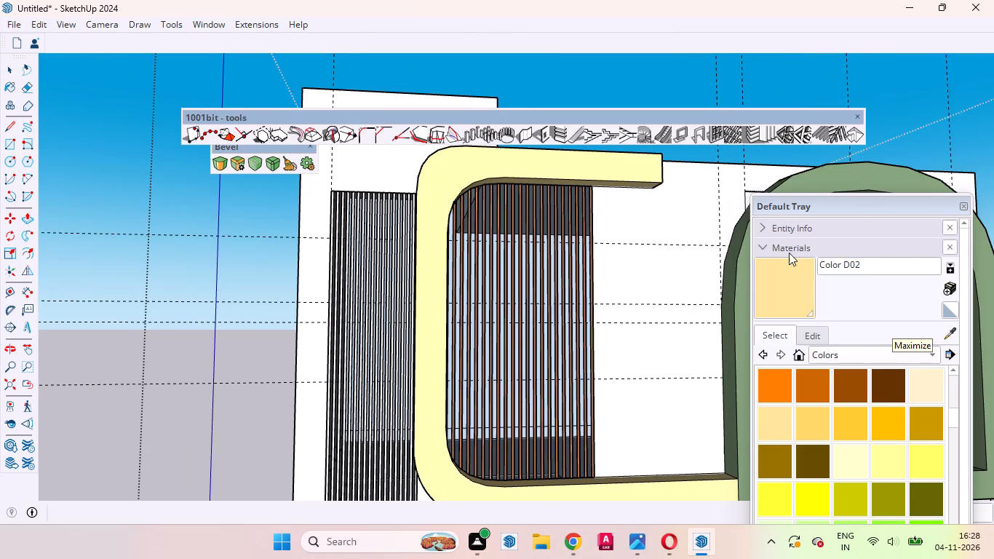
Sample the arch's sage-green material and paint the new louvres and the surrounding side panel face with it.
click(953, 336)
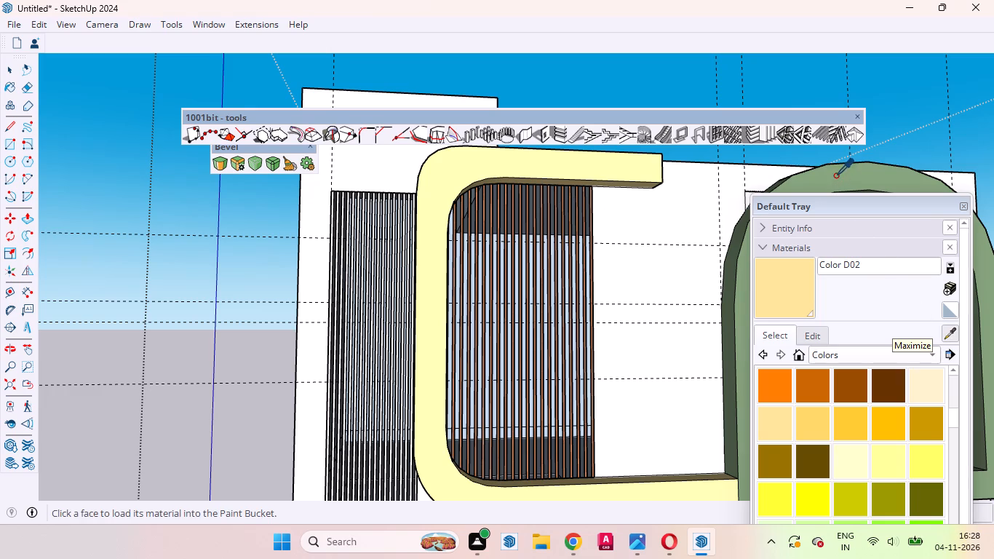
click(835, 175)
scroll(341, 260, up, 4)
click(351, 258)
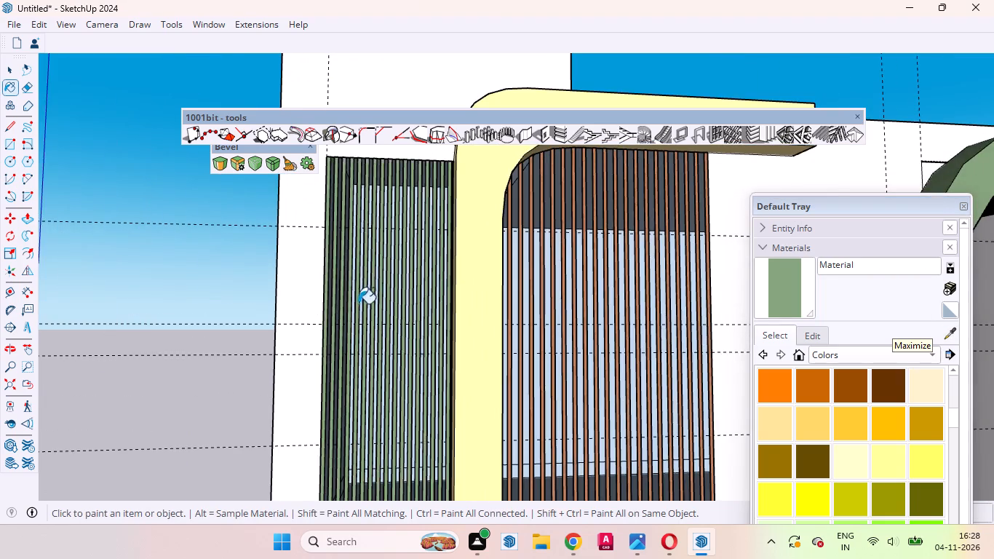
scroll(365, 317, down, 4)
click(364, 186)
Examine the green side panel and its louvres together with the yellow frame from below and at different distances.
scroll(312, 339, down, 8)
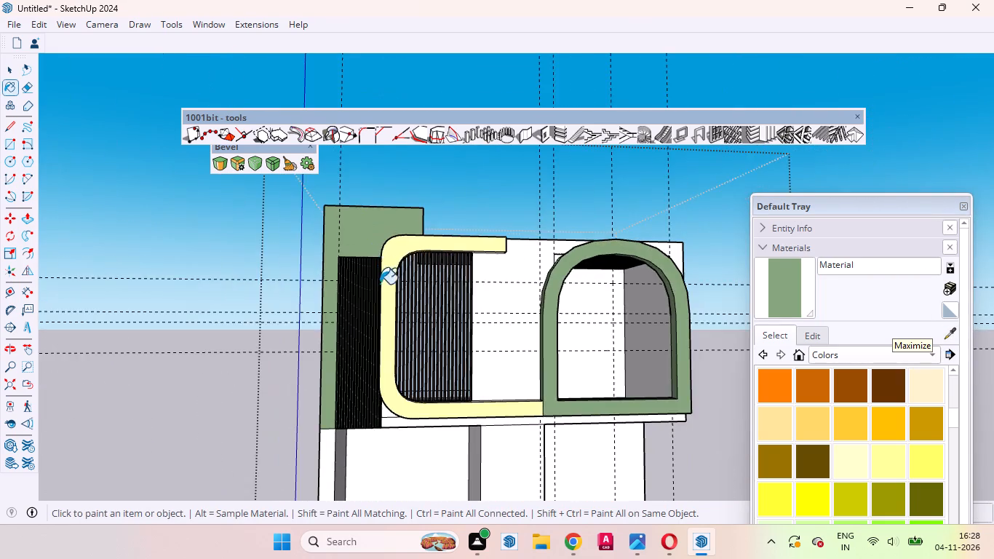
middle_drag(381, 295, 350, 248)
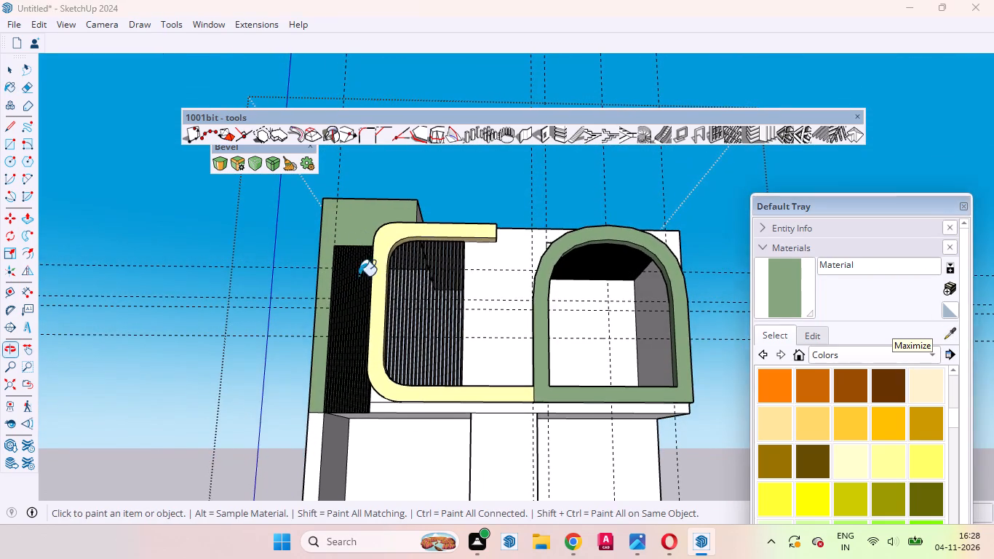
scroll(417, 393, up, 8)
middle_drag(418, 415, 400, 362)
scroll(383, 375, down, 9)
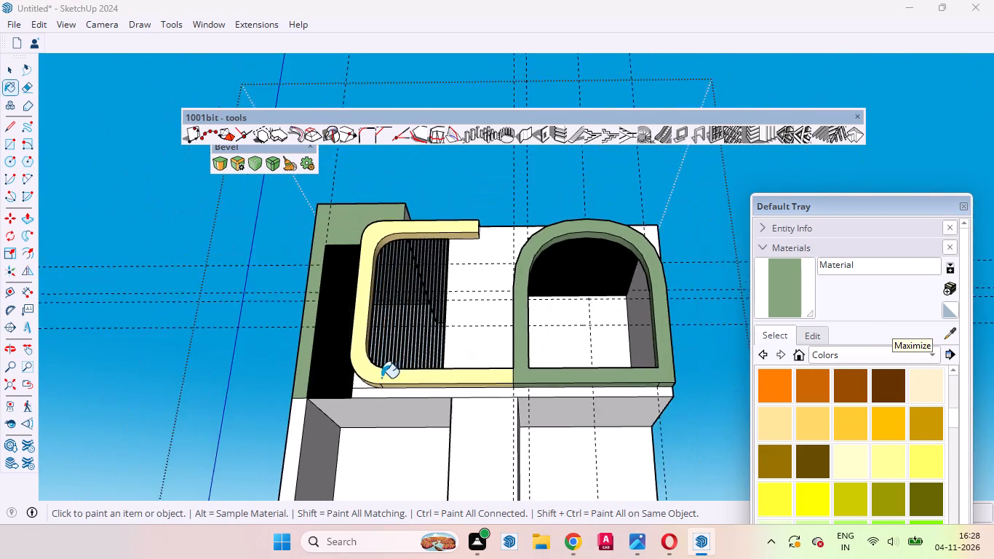
scroll(408, 392, up, 7)
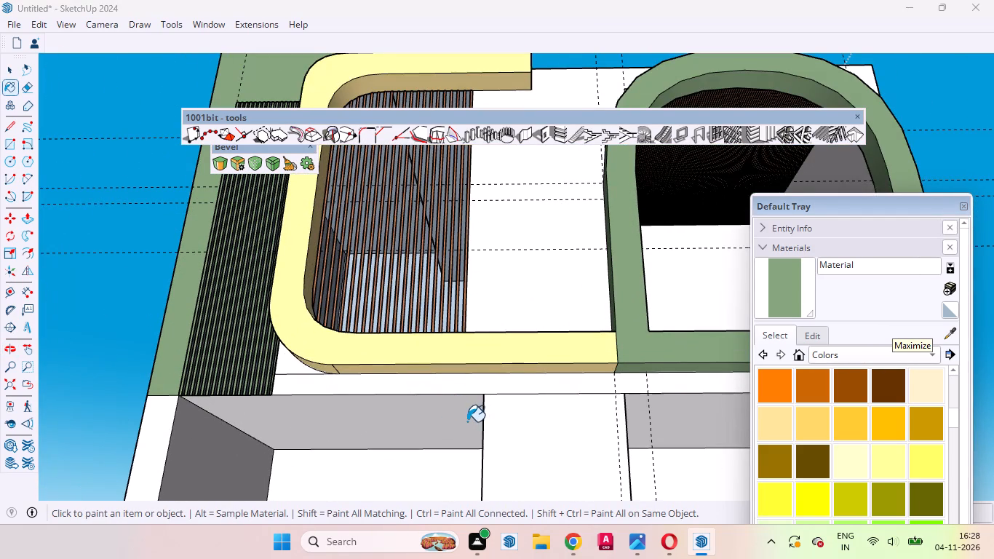
Draw two short lines extending the side edges of the central pillar face up to the underside of the yellow and green frames.
key(space)
scroll(458, 437, down, 4)
middle_drag(545, 429, 535, 431)
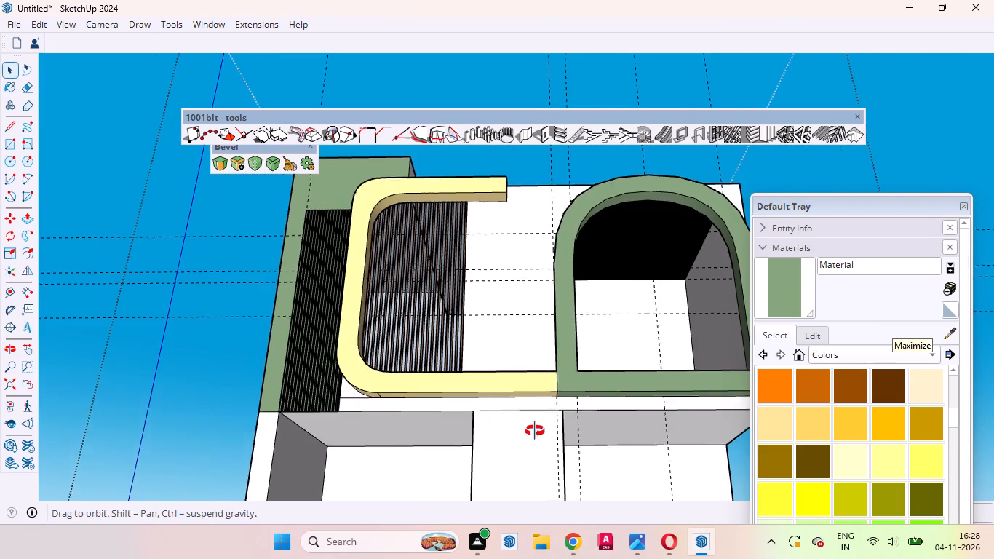
middle_drag(535, 431, 458, 395)
scroll(414, 372, up, 4)
click(397, 399)
scroll(372, 369, up, 4)
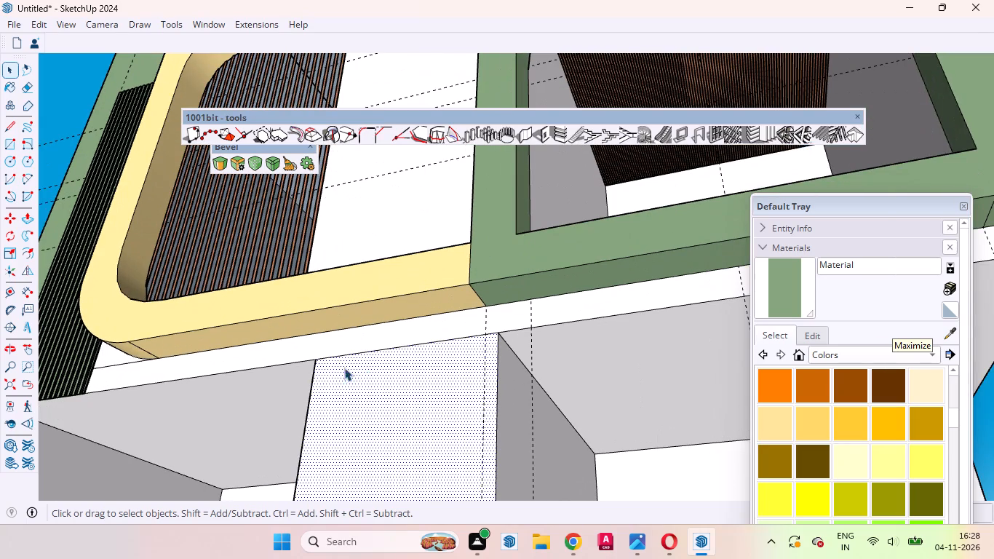
key(l)
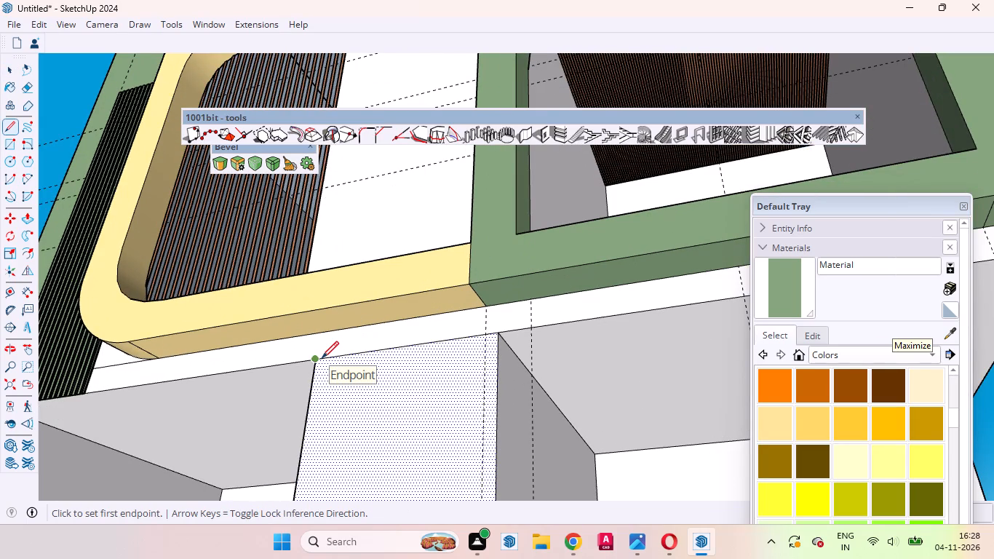
click(322, 358)
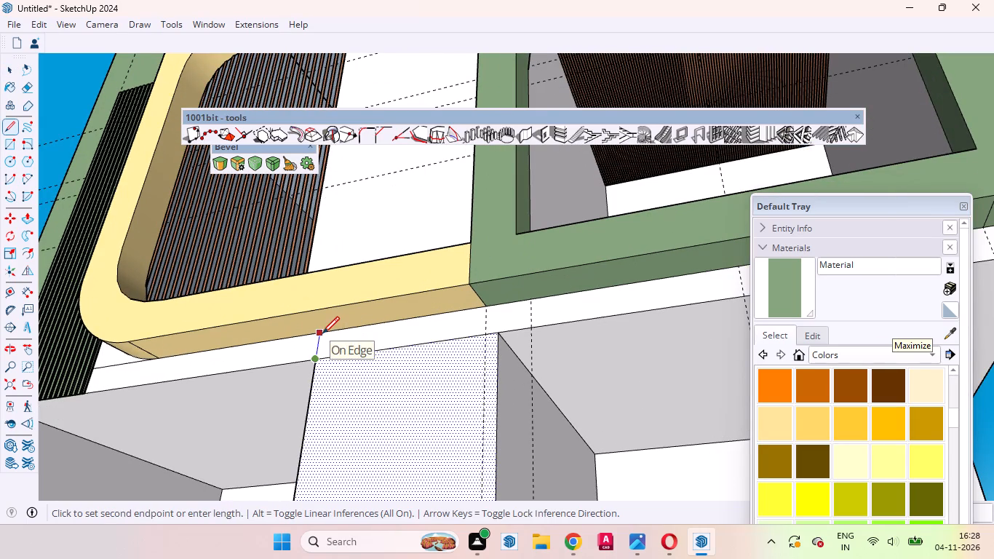
click(322, 333)
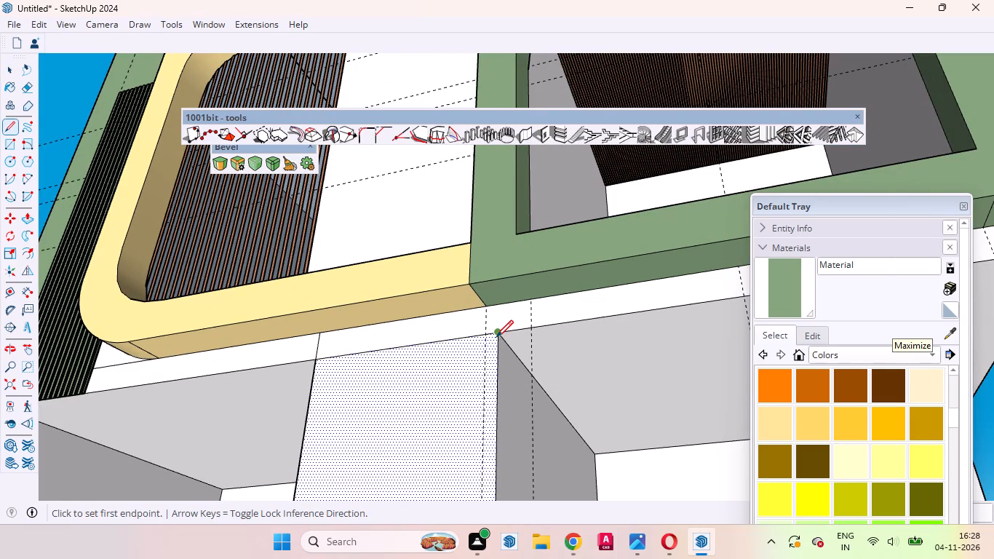
click(497, 336)
click(498, 309)
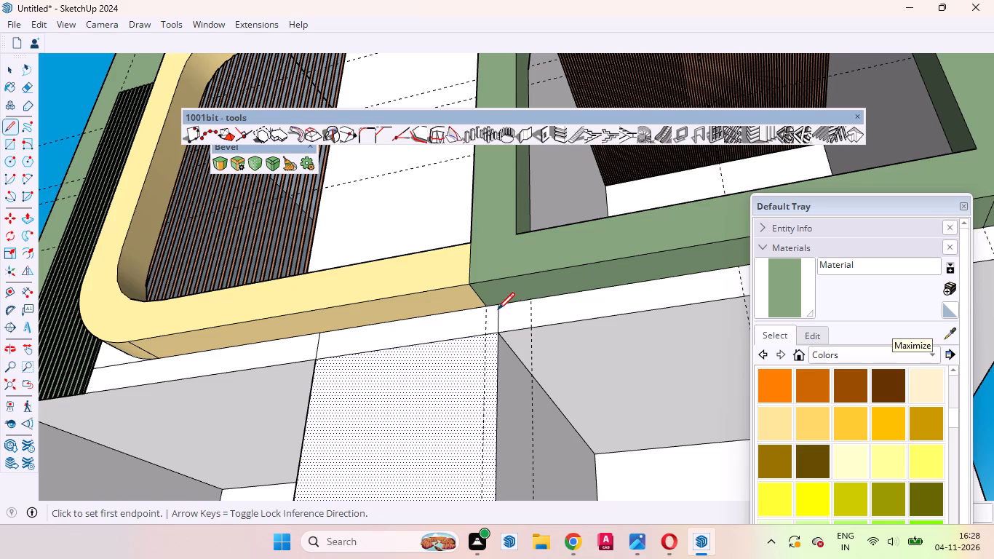
key(space)
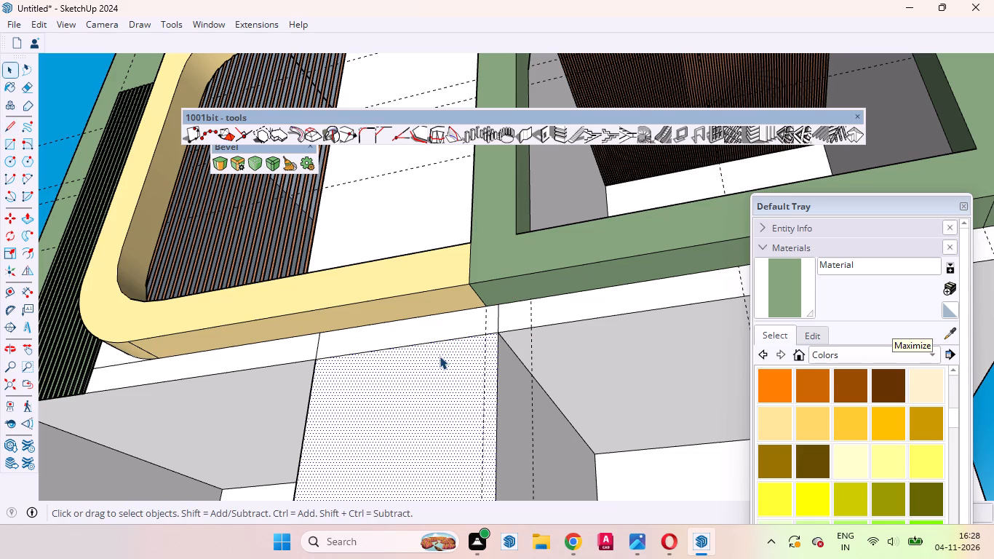
Erase the edge between the two new lines to merge the strip with the pillar face, and select the merged face.
click(432, 341)
right_click(432, 341)
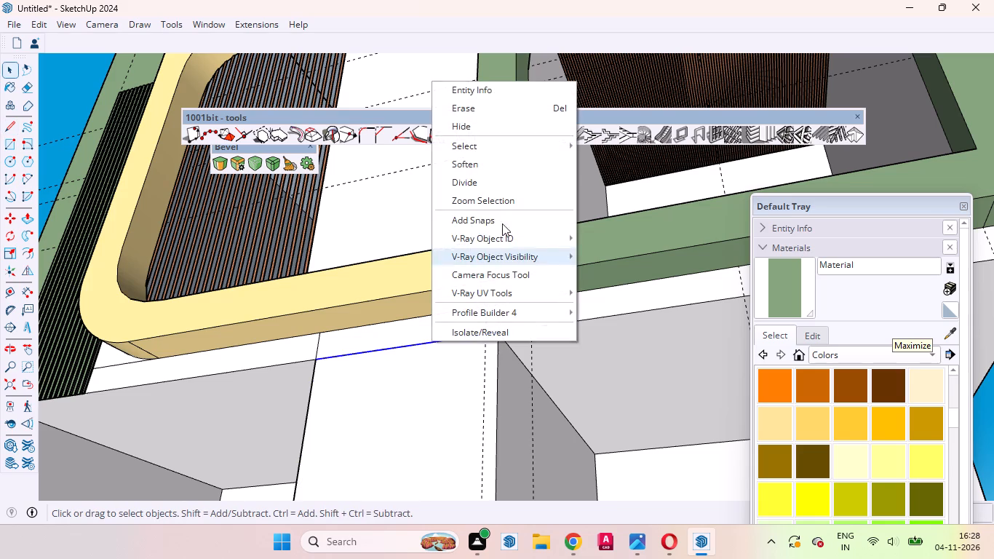
click(485, 111)
click(373, 378)
Paint the white corner piece and the narrow strip beneath the yellow frame with the sage-green material.
scroll(388, 378, down, 1)
scroll(388, 378, up, 1)
scroll(388, 378, down, 8)
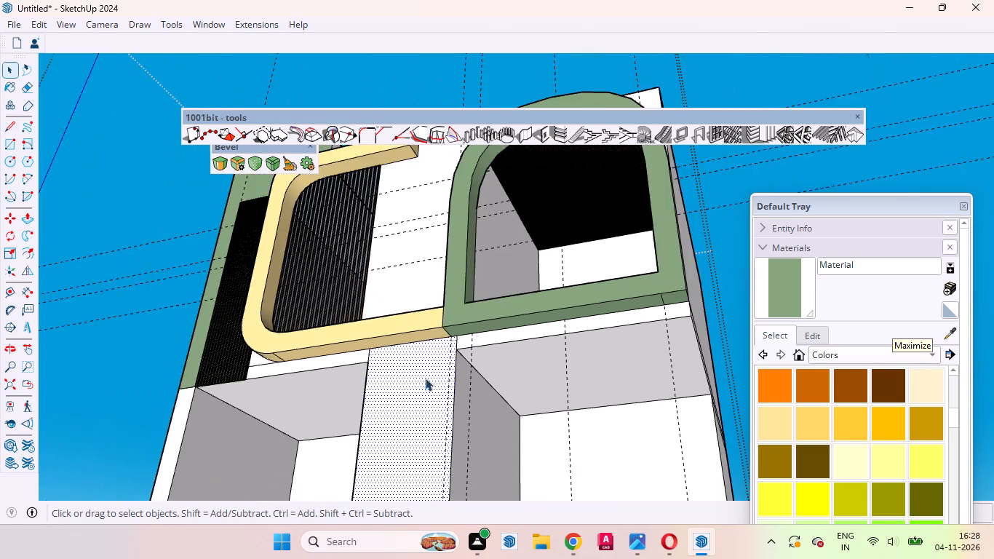
middle_drag(392, 395, 602, 431)
scroll(581, 414, up, 7)
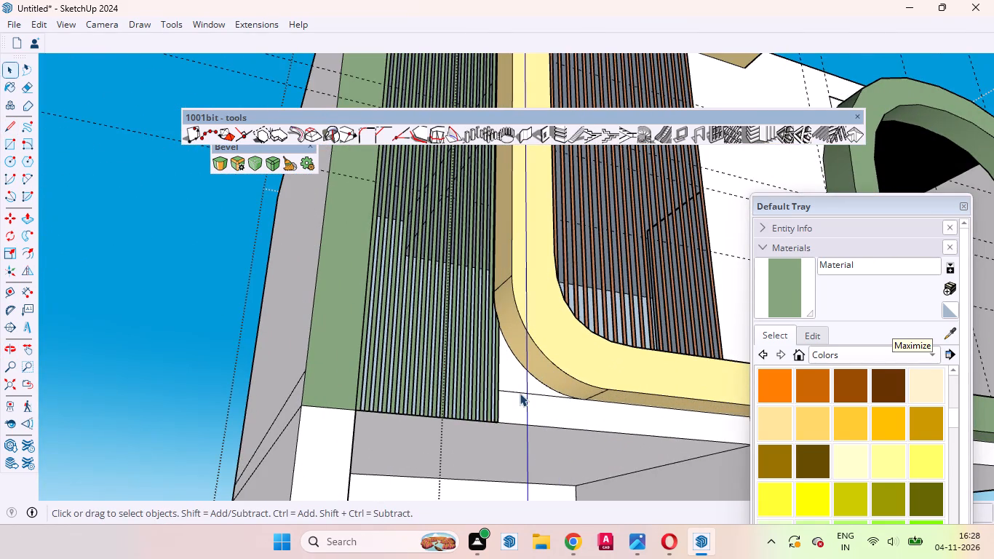
click(791, 297)
click(523, 386)
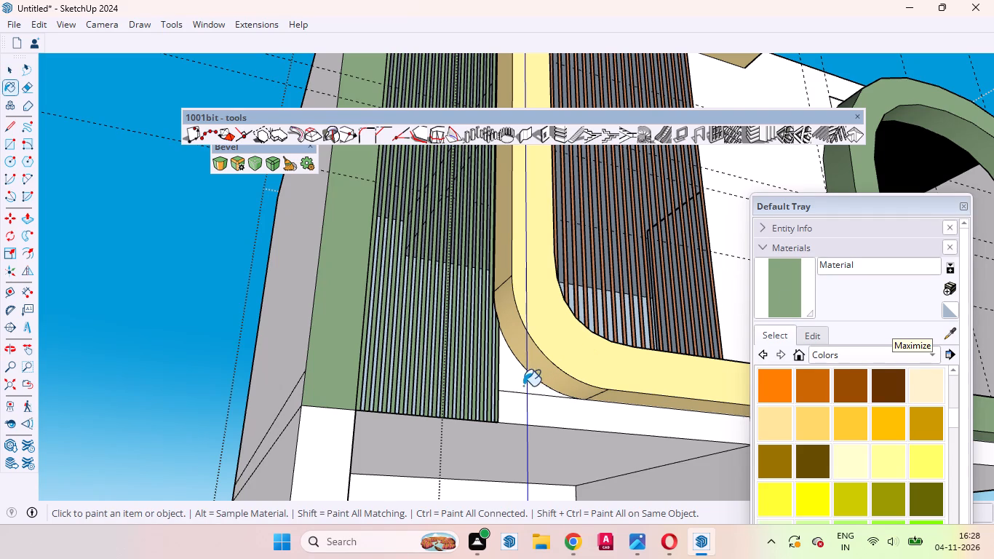
click(528, 406)
Sample the yellow frame's Color D02 material and paint the wall face between the louvres and the green arch with it.
scroll(446, 459, down, 8)
middle_drag(503, 453, 421, 521)
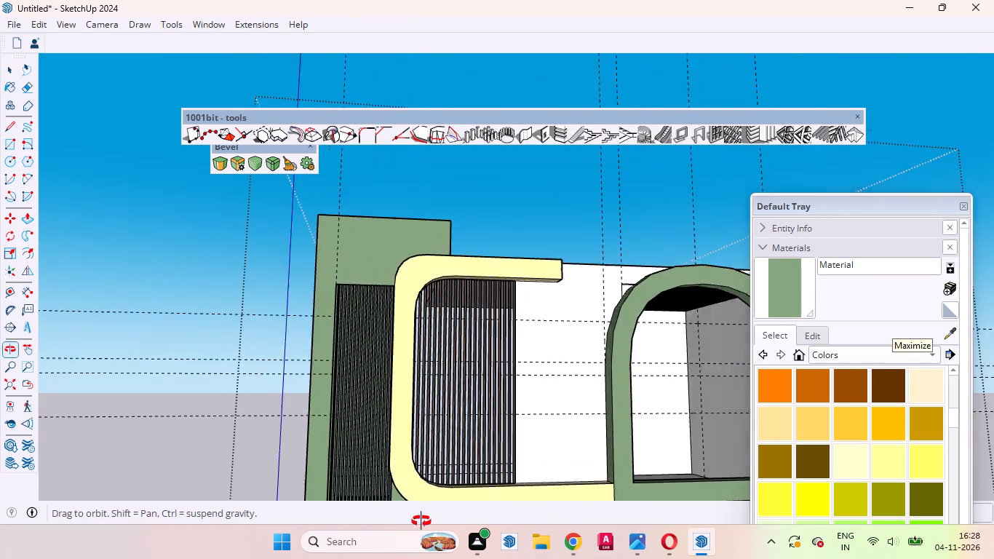
middle_drag(421, 521, 419, 521)
scroll(419, 437, down, 8)
middle_drag(482, 435, 340, 404)
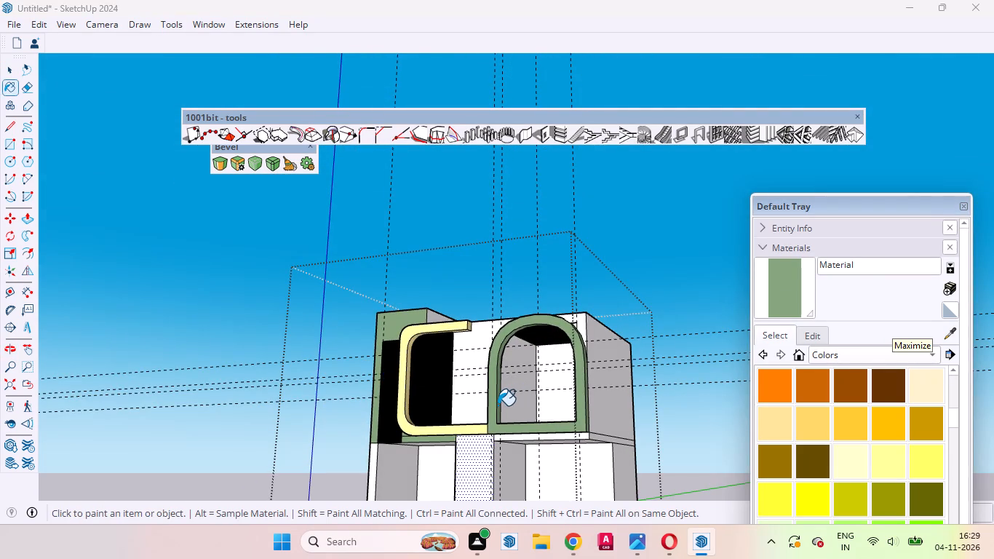
key(space)
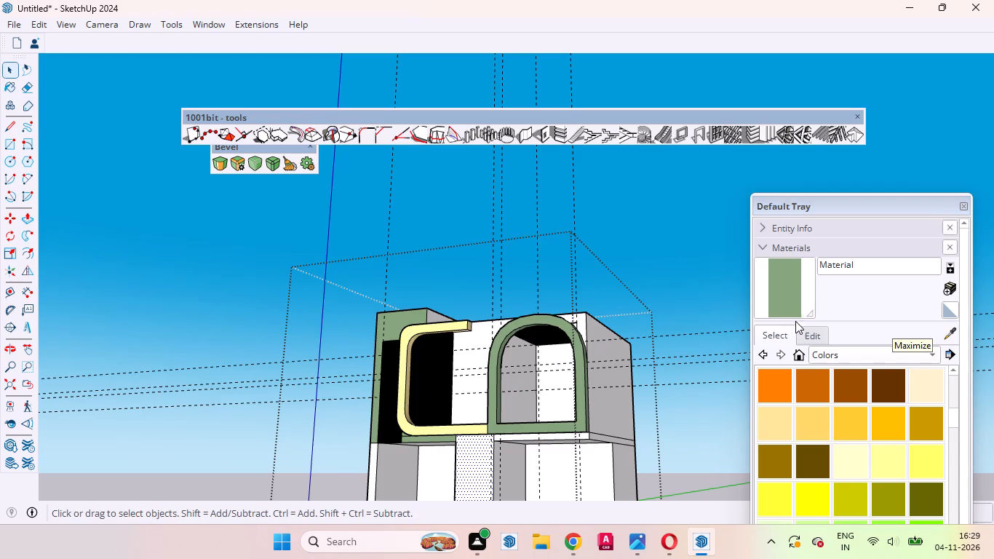
click(947, 338)
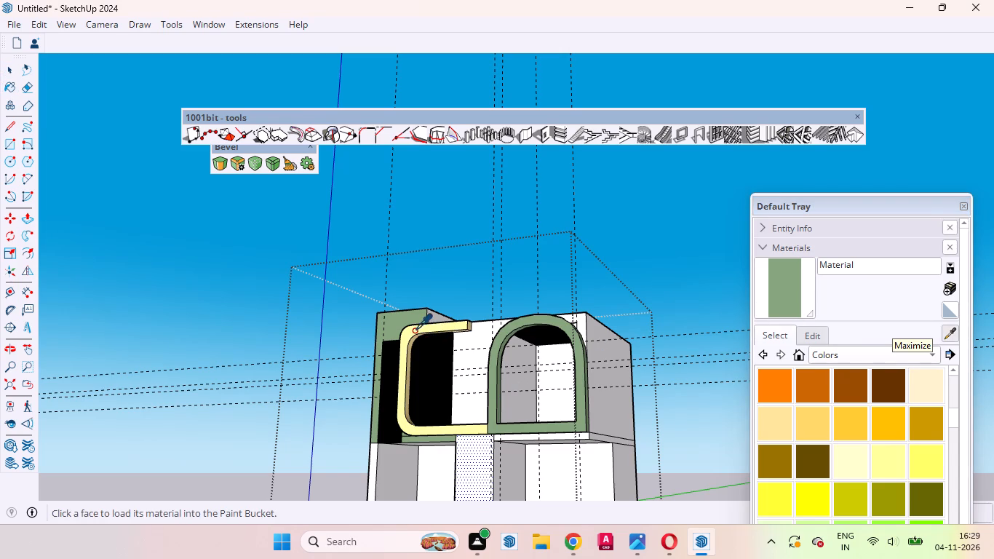
click(414, 330)
scroll(467, 352, up, 8)
click(469, 375)
Paint the small leftover corner faces on both sides of the green arch's top with the yellow Color D02 material.
middle_drag(507, 333, 512, 412)
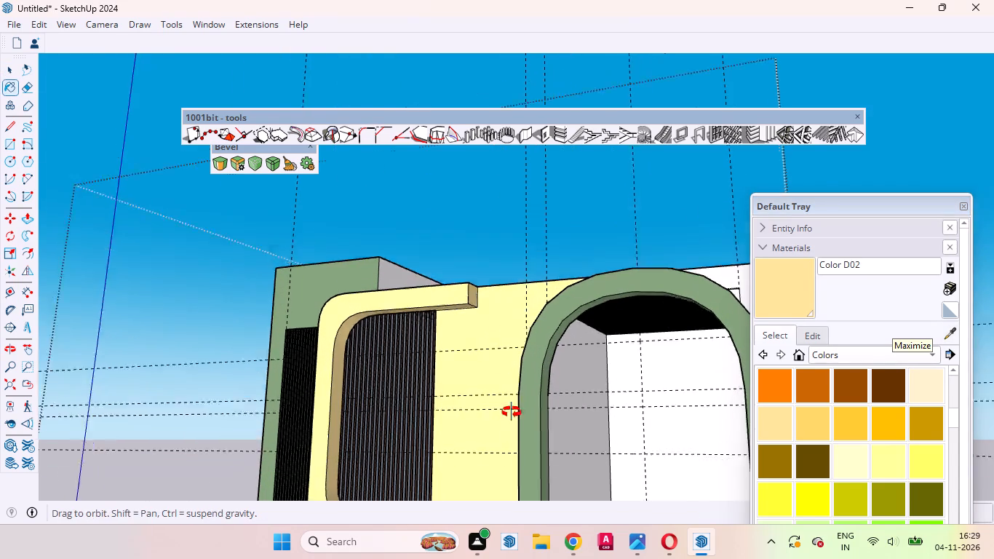
middle_drag(512, 412, 466, 389)
scroll(454, 352, down, 6)
scroll(588, 370, up, 3)
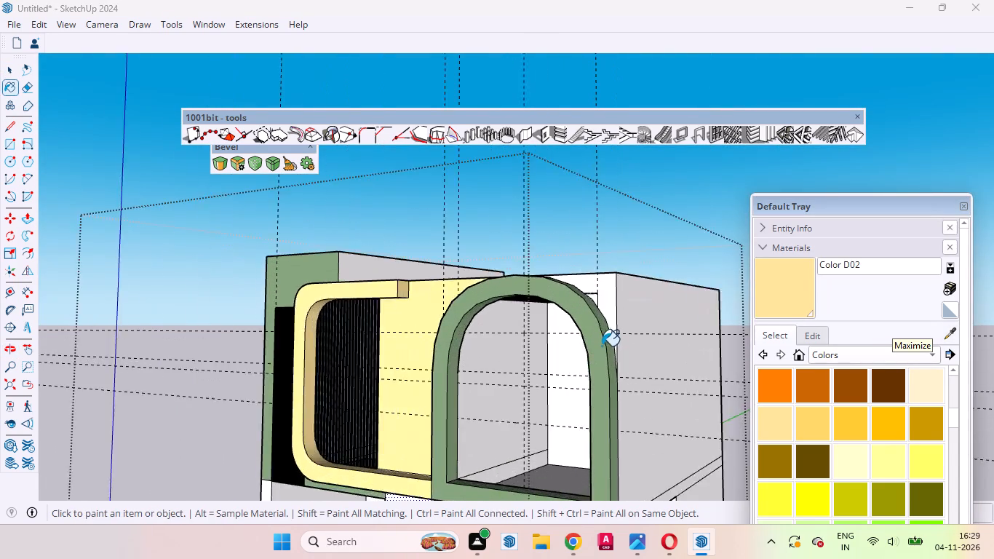
scroll(602, 346, up, 12)
scroll(596, 277, down, 1)
scroll(596, 277, up, 1)
click(592, 273)
middle_drag(609, 317, 746, 311)
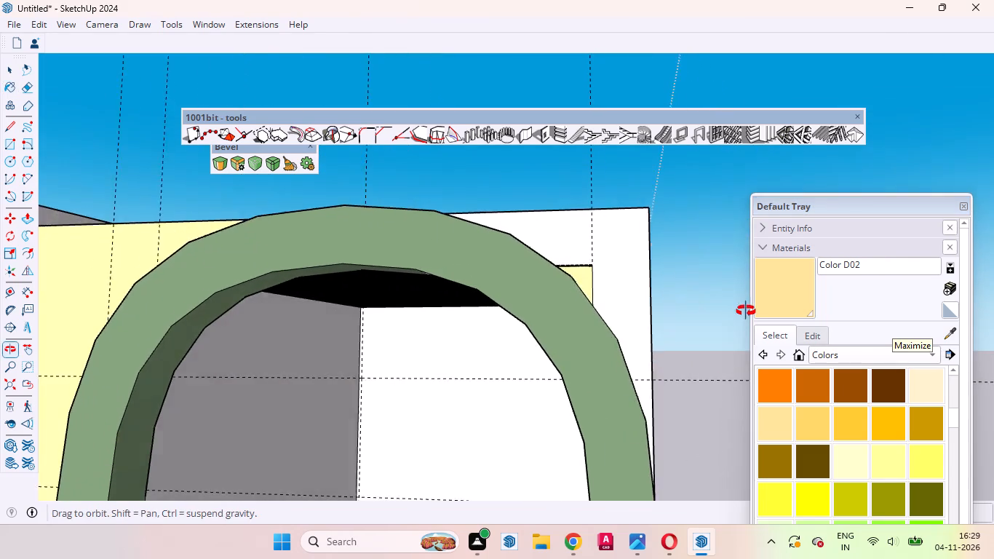
scroll(618, 330, down, 9)
scroll(394, 306, up, 14)
click(405, 303)
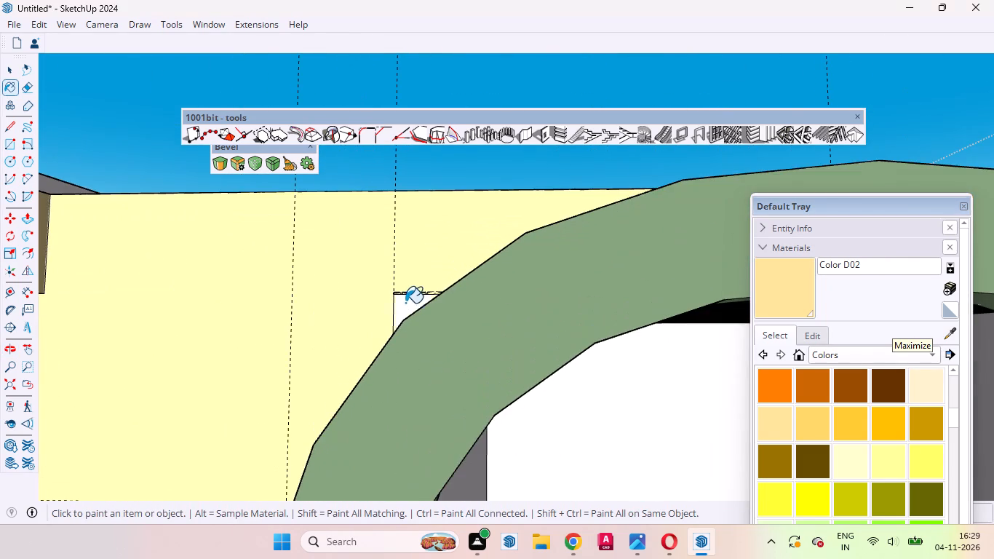
Examine the arch interior, its ceiling louvres and the whole painted model from several angles.
scroll(388, 313, down, 14)
middle_drag(443, 327, 385, 247)
scroll(392, 254, up, 1)
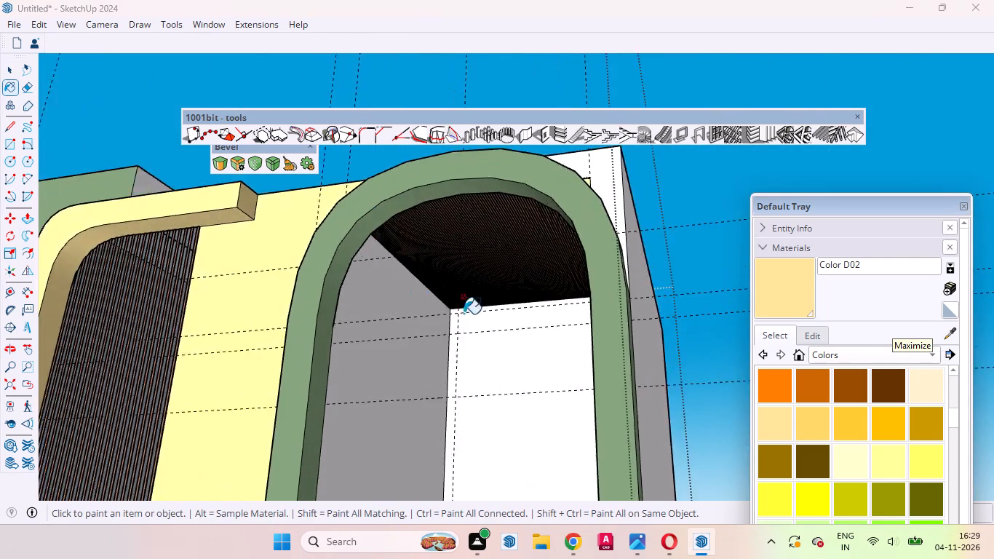
scroll(506, 330, down, 9)
scroll(499, 354, up, 4)
middle_drag(498, 385, 634, 464)
scroll(541, 368, down, 7)
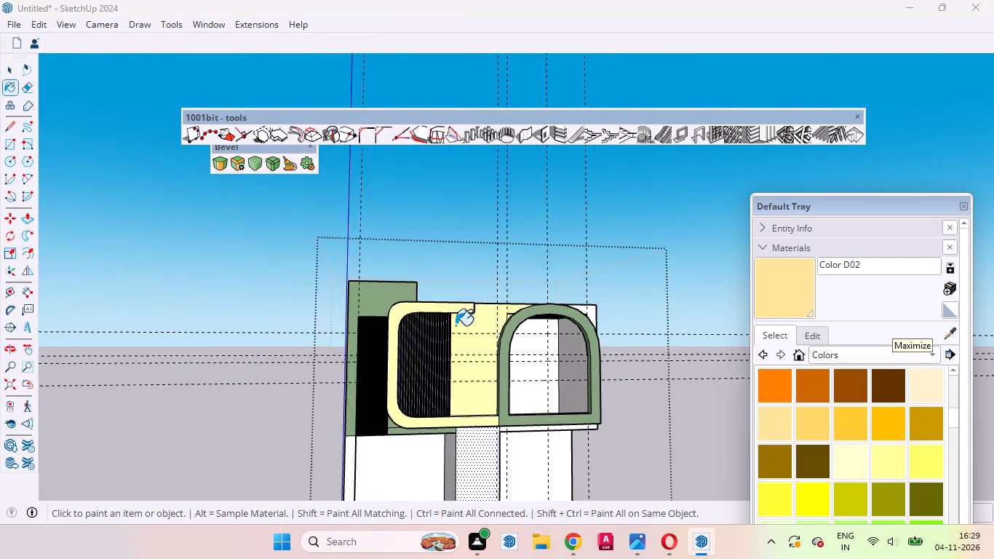
scroll(456, 325, down, 2)
scroll(551, 469, up, 4)
middle_drag(475, 446, 206, 524)
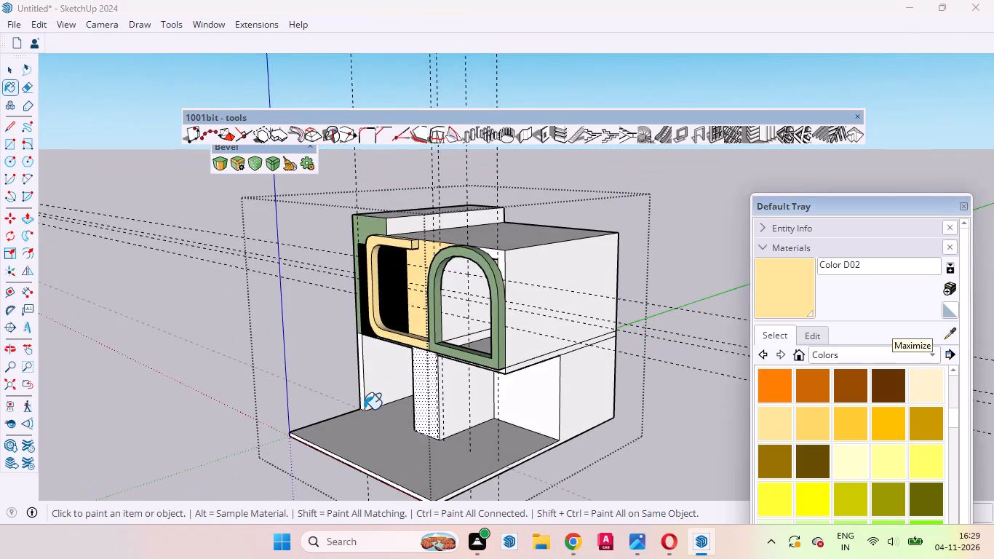
Sample the sage-green side panel material and paint the front face of the wall end directly below it.
scroll(375, 405, up, 5)
middle_drag(400, 415, 605, 381)
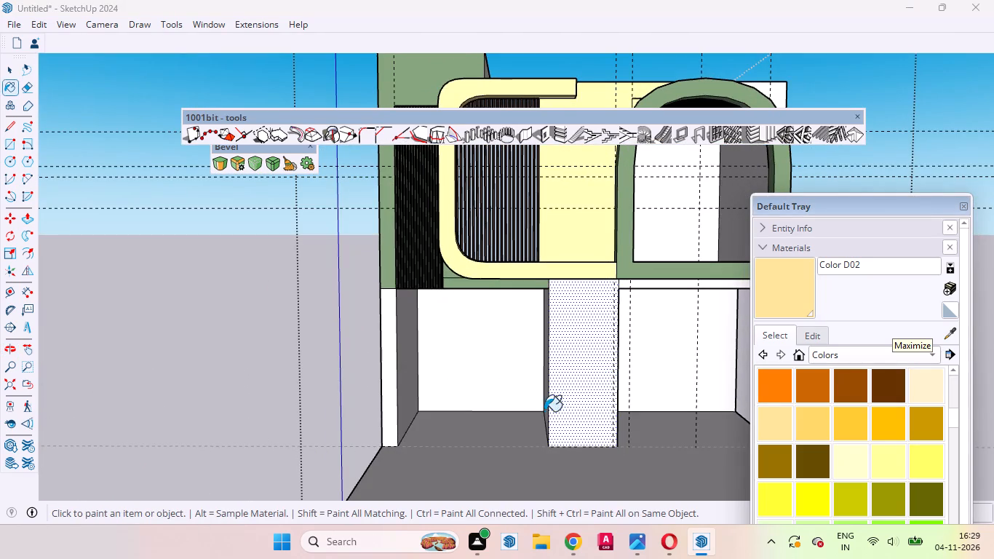
middle_drag(603, 359, 570, 358)
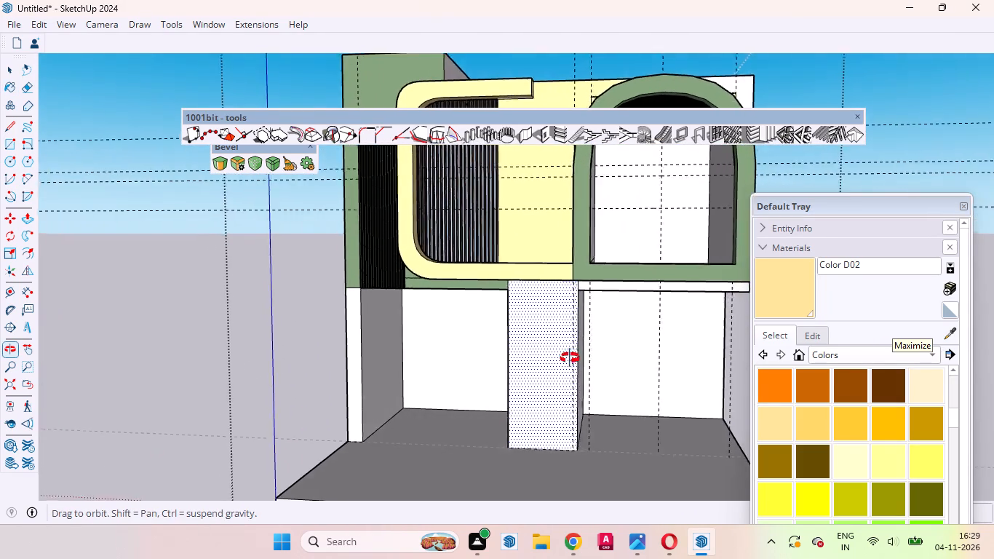
middle_drag(570, 358, 578, 354)
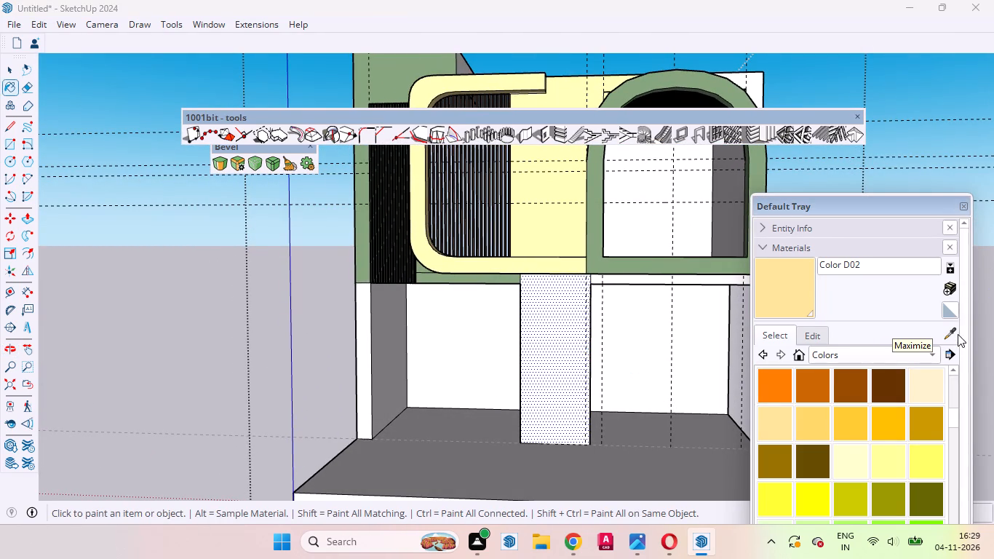
click(957, 333)
click(365, 213)
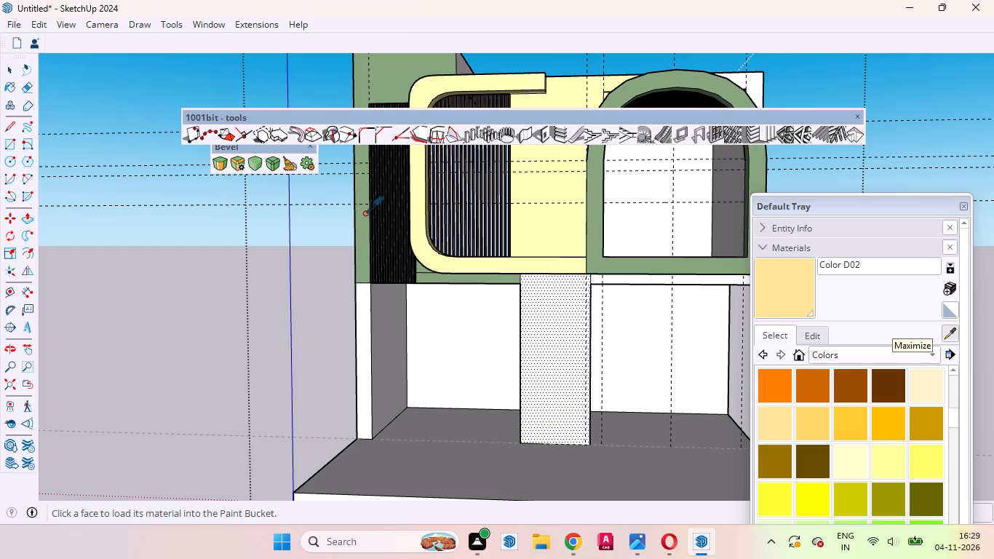
click(364, 303)
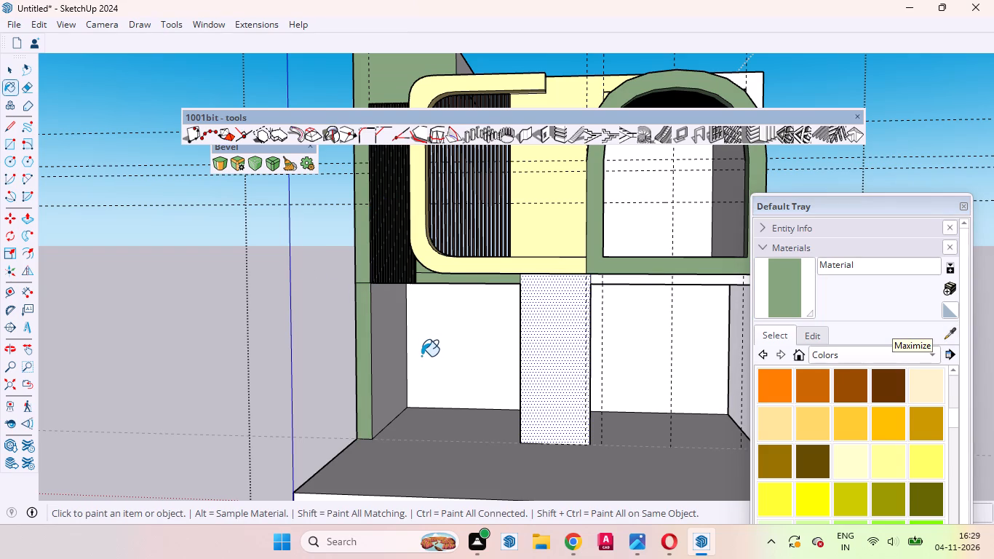
Push/Pull the front face of the central pillar outward by 5.
scroll(531, 309, up, 7)
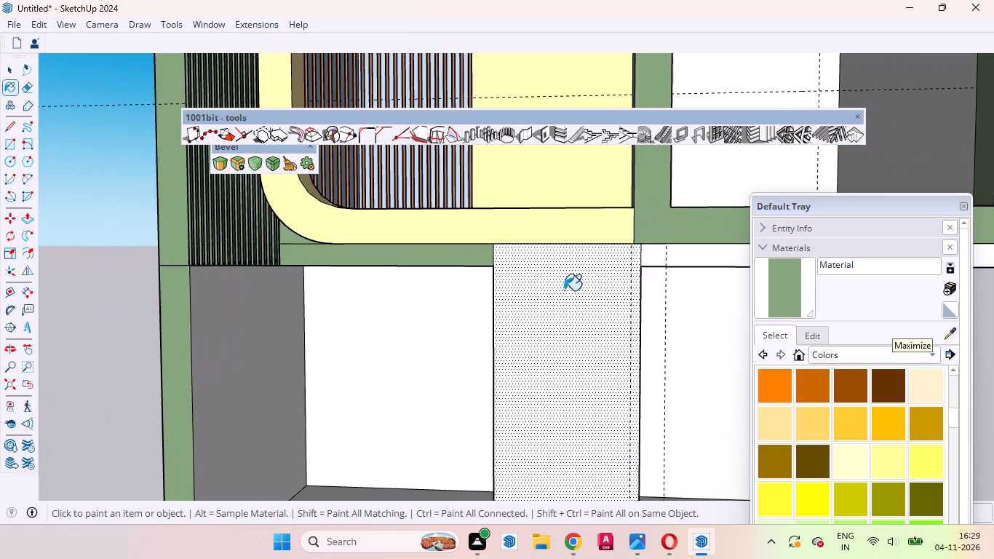
middle_drag(573, 308, 493, 271)
key(space)
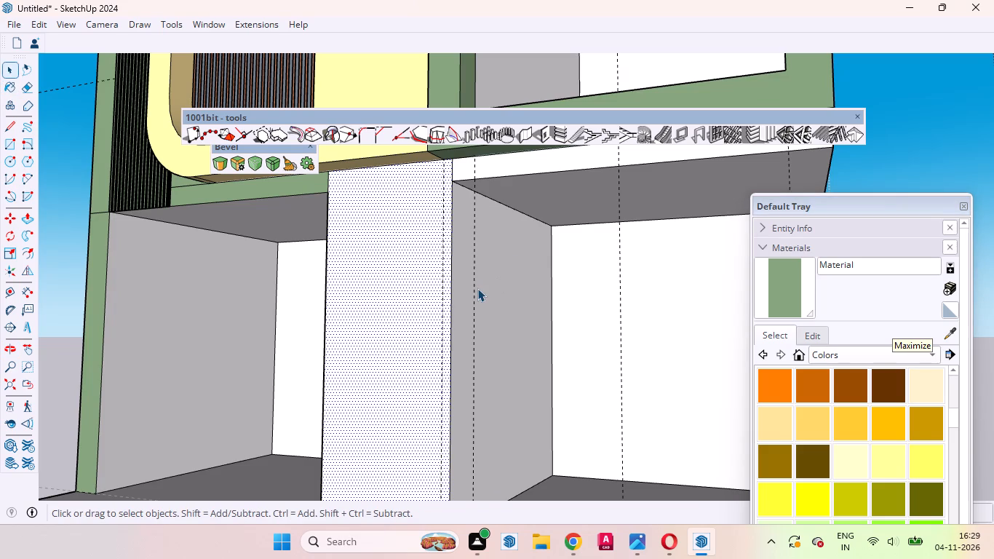
key(p)
scroll(386, 186, up, 4)
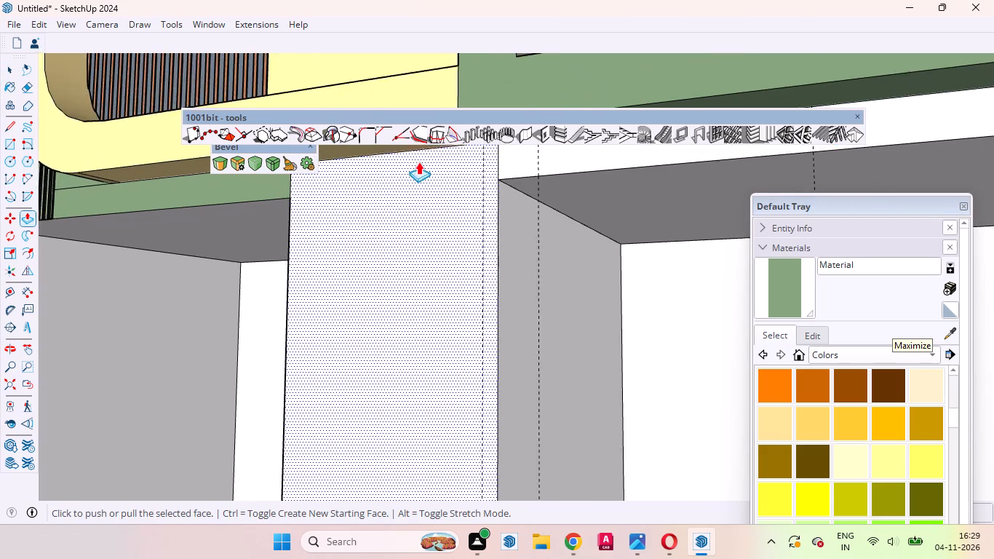
scroll(418, 162, up, 2)
middle_drag(453, 231, 405, 229)
click(411, 261)
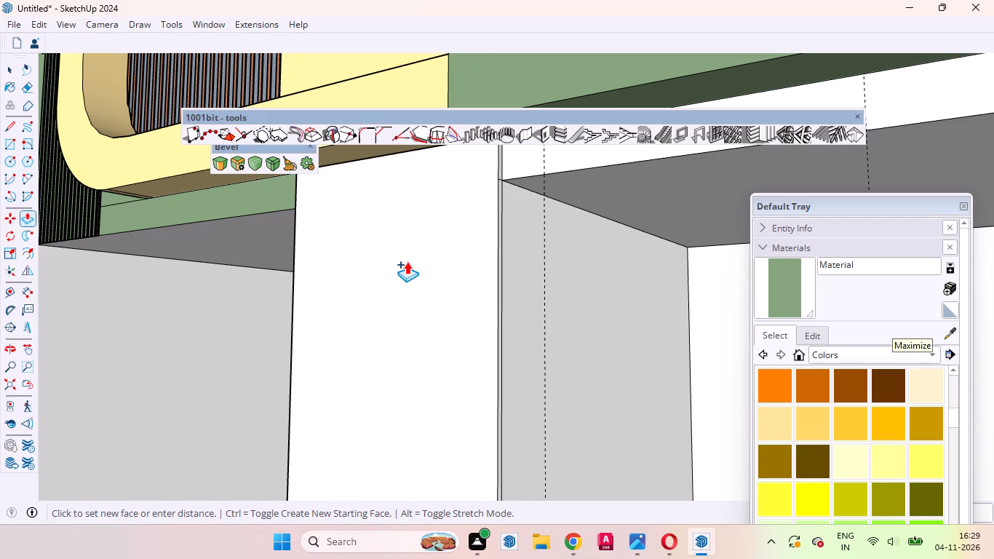
key(5)
key(Return)
key(space)
Sample the yellow Color D02 from the upper wall and paint the front face of the central pillar.
scroll(477, 270, down, 10)
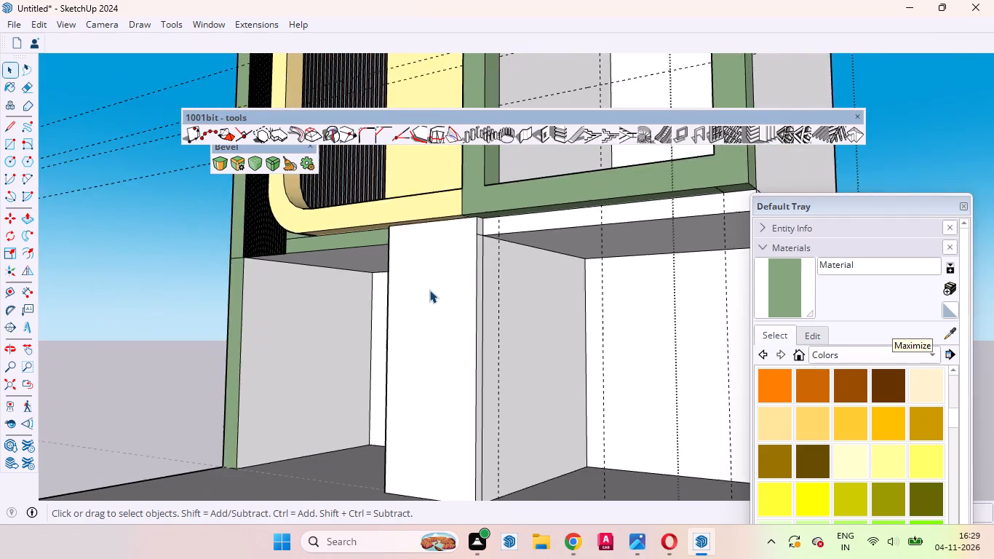
middle_drag(447, 296, 535, 269)
scroll(408, 303, down, 3)
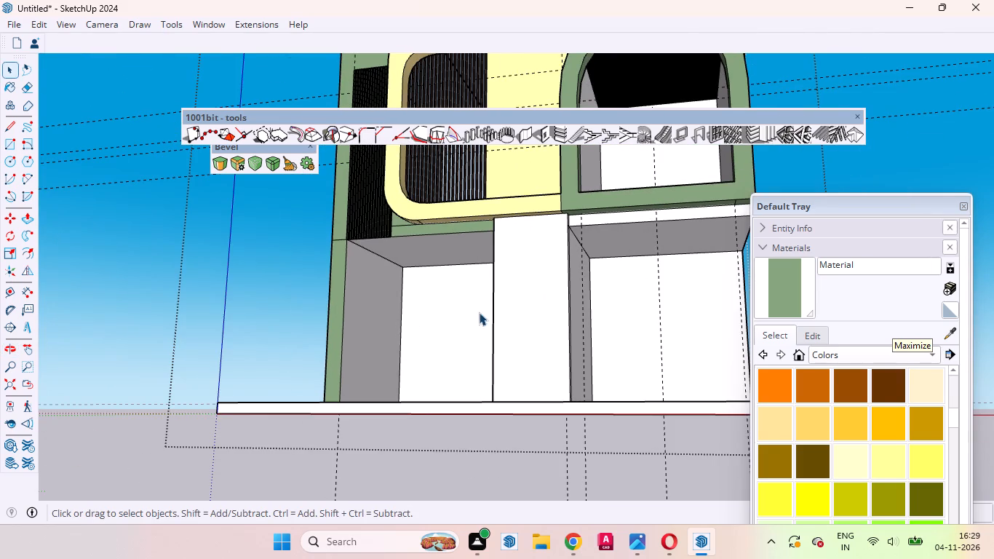
click(949, 331)
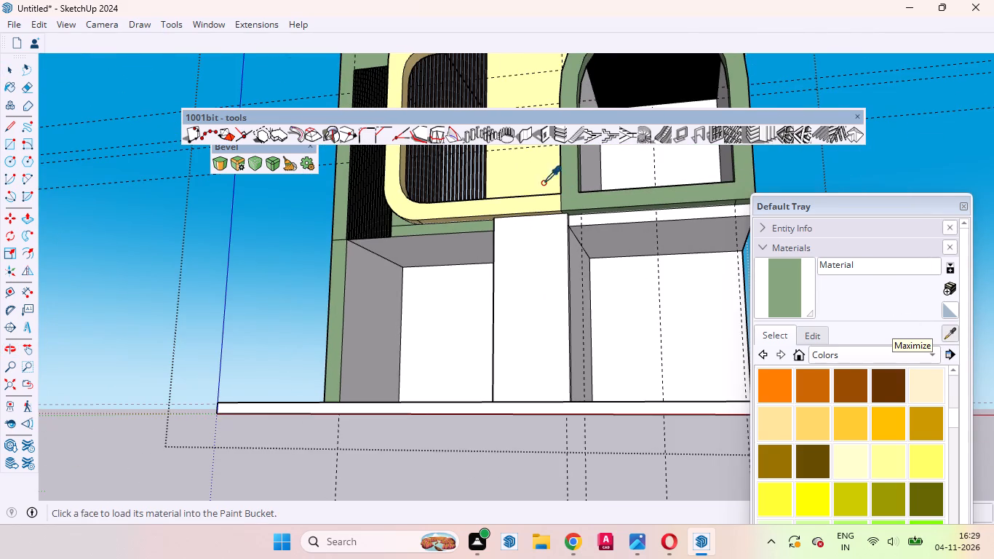
click(529, 172)
scroll(533, 242, up, 5)
click(528, 277)
Paint both side faces of the central pillar with Color D02, including the small sections at their tops.
middle_drag(597, 247, 494, 253)
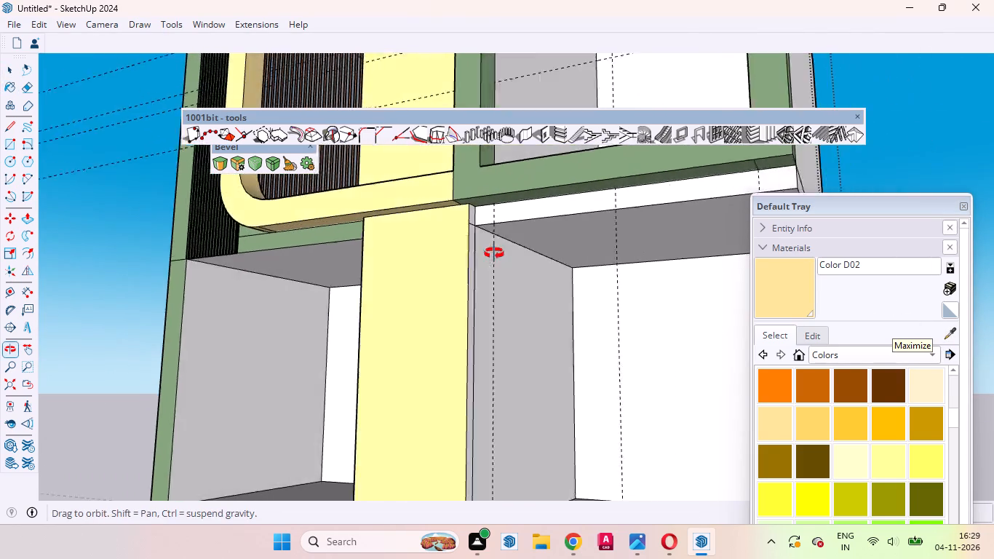
middle_drag(494, 253, 472, 259)
scroll(383, 209, up, 9)
click(323, 256)
click(315, 307)
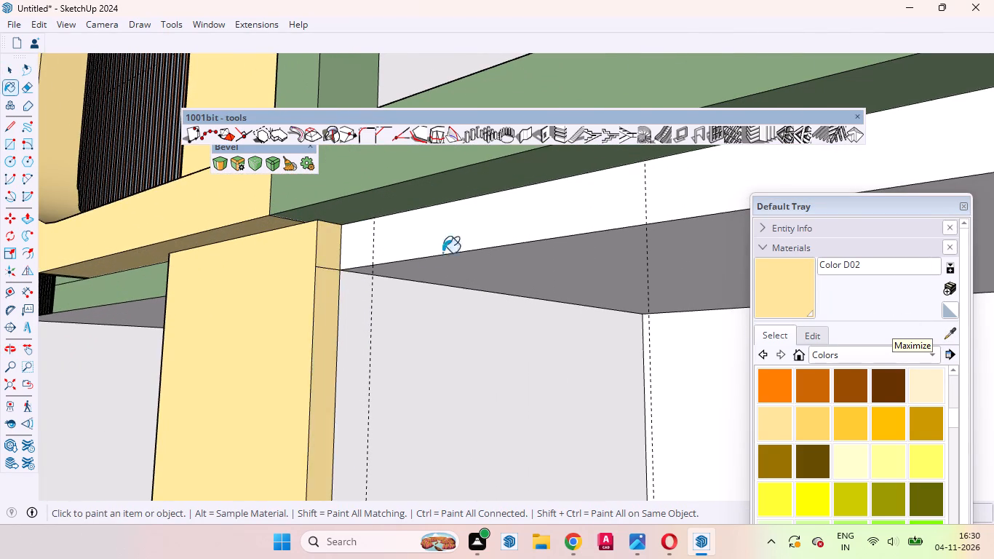
scroll(463, 239, down, 10)
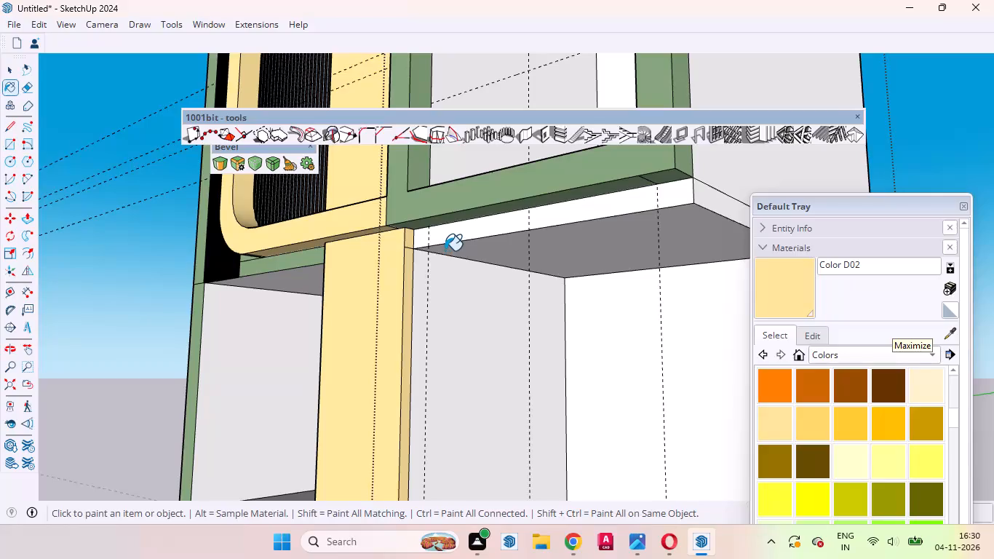
scroll(426, 256, up, 3)
middle_drag(327, 286, 788, 309)
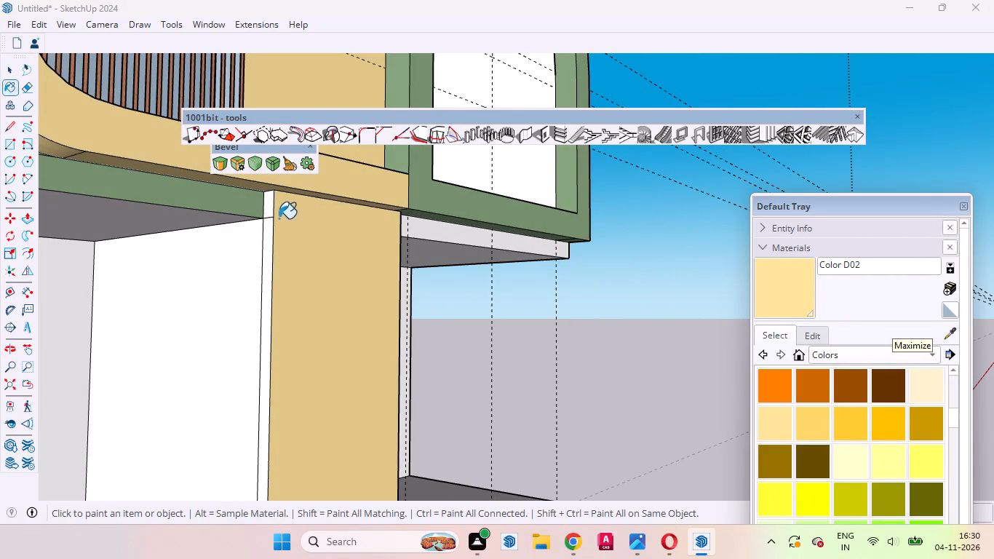
click(268, 205)
click(268, 243)
Delete the vertical construction guide lines running through the model.
scroll(349, 258, down, 11)
scroll(484, 274, up, 1)
scroll(484, 274, down, 4)
scroll(313, 332, down, 14)
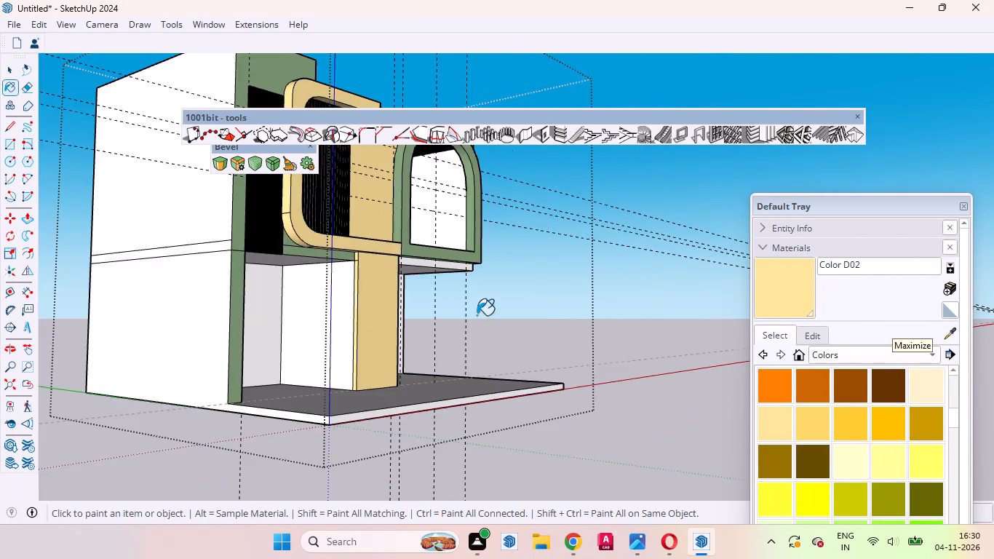
middle_drag(472, 357, 190, 365)
scroll(381, 334, up, 4)
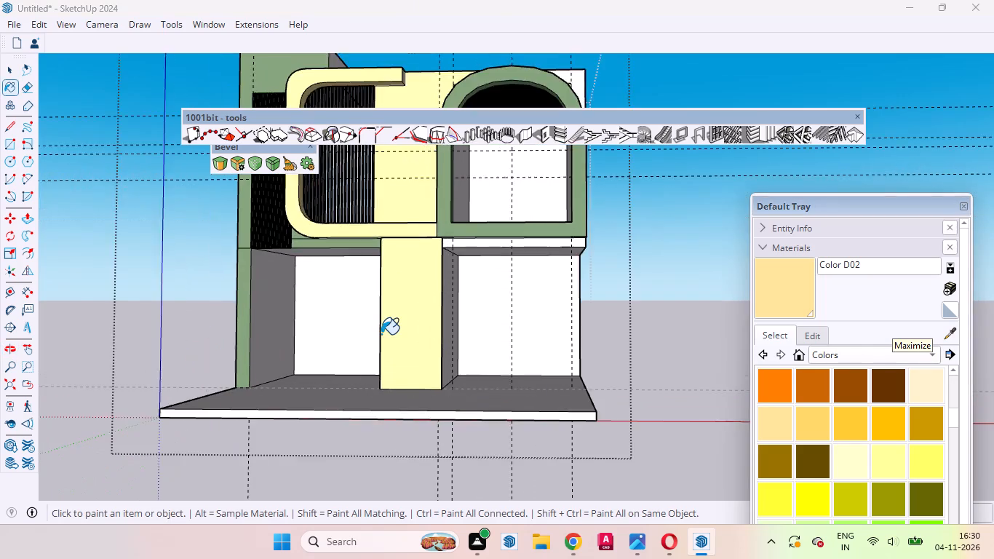
key(space)
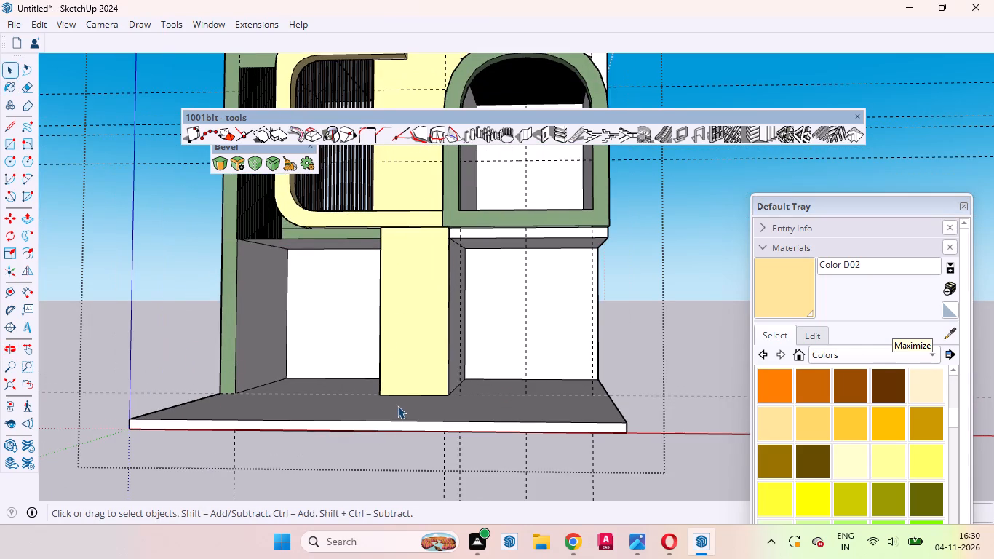
scroll(399, 409, down, 9)
scroll(400, 344, down, 5)
middle_drag(530, 425, 566, 458)
scroll(535, 464, down, 8)
drag(573, 250, 357, 151)
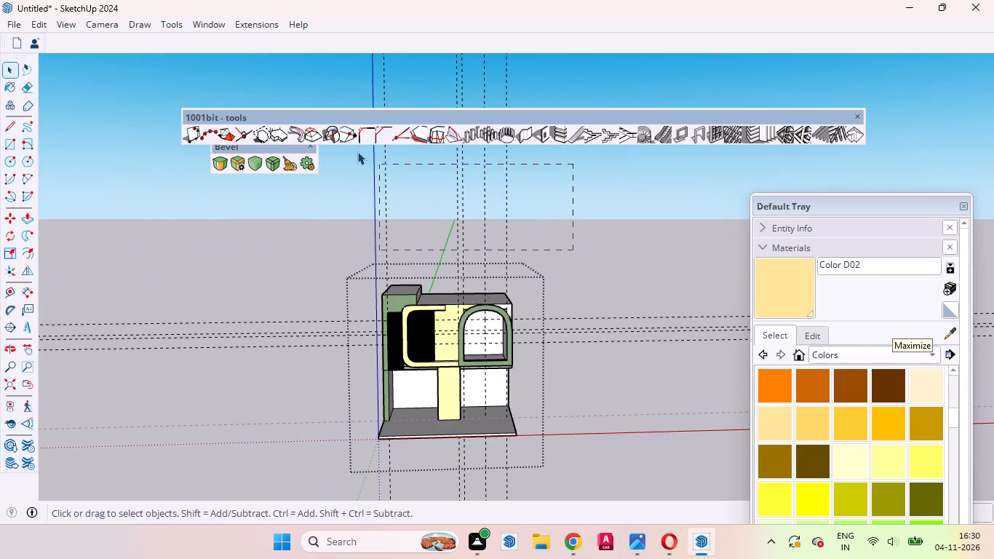
drag(357, 151, 338, 135)
key(Delete)
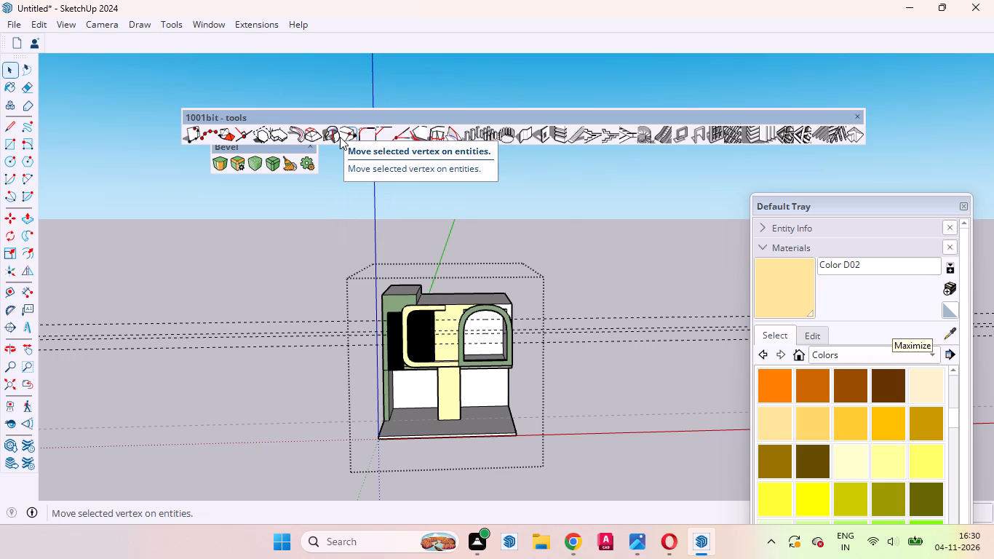
Delete the remaining horizontal construction guide lines crossing the upper level.
drag(268, 427, 127, 255)
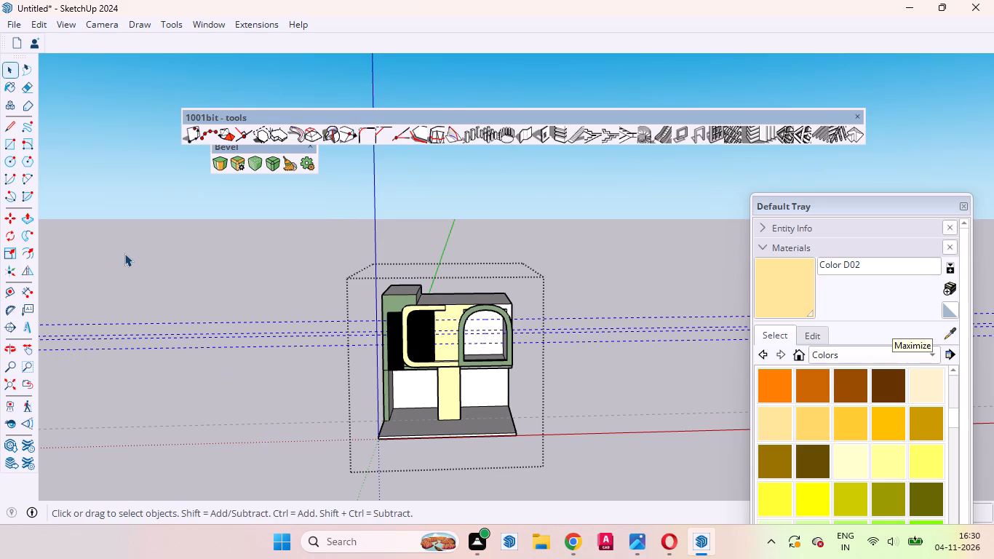
key(Delete)
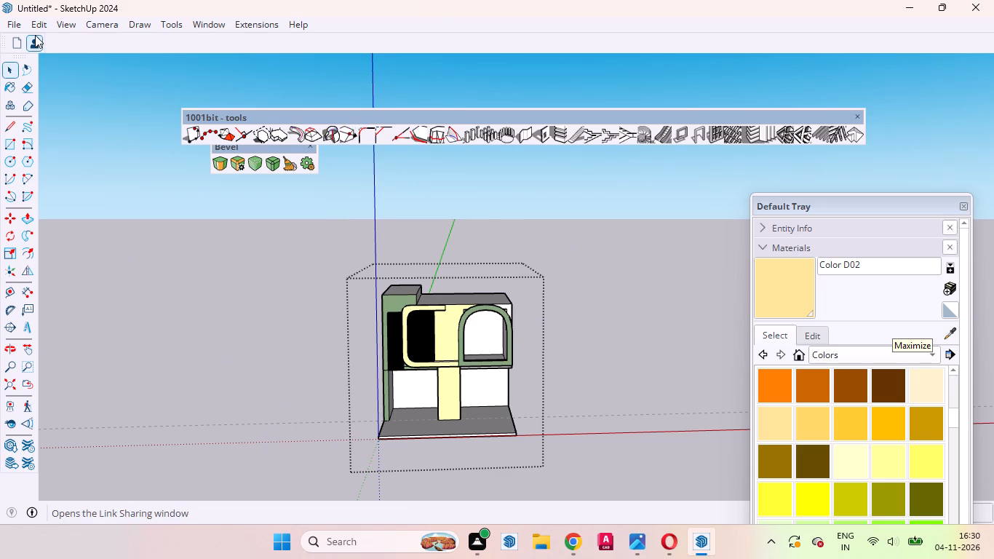
Show the Views tool set and switch the model to the standard front view.
right_click(448, 21)
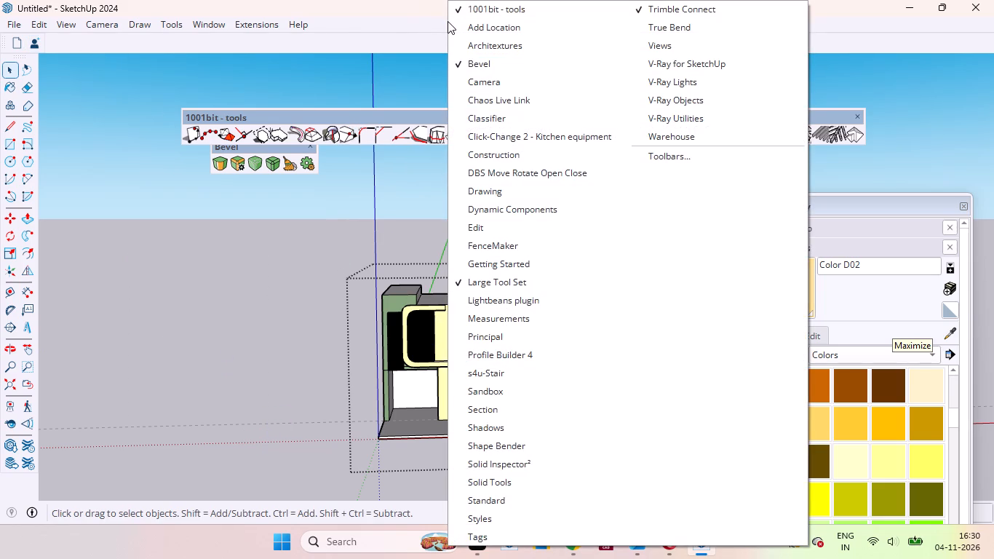
click(665, 46)
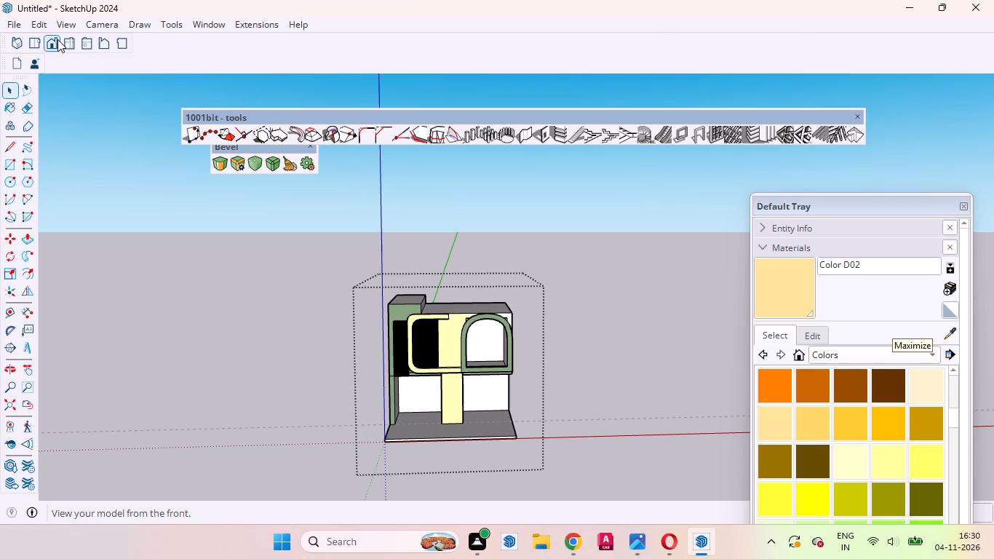
click(57, 39)
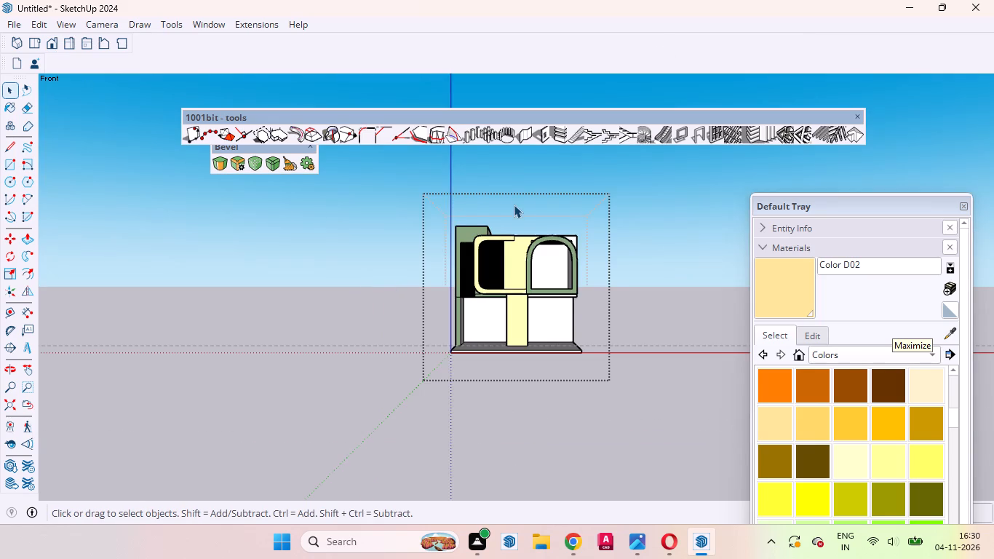
Examine the painted facade and its ground-floor openings from the front, the sides and below.
scroll(514, 207, up, 7)
scroll(525, 246, down, 3)
middle_drag(544, 329, 536, 301)
scroll(536, 296, up, 4)
scroll(536, 296, down, 3)
middle_drag(533, 325, 292, 295)
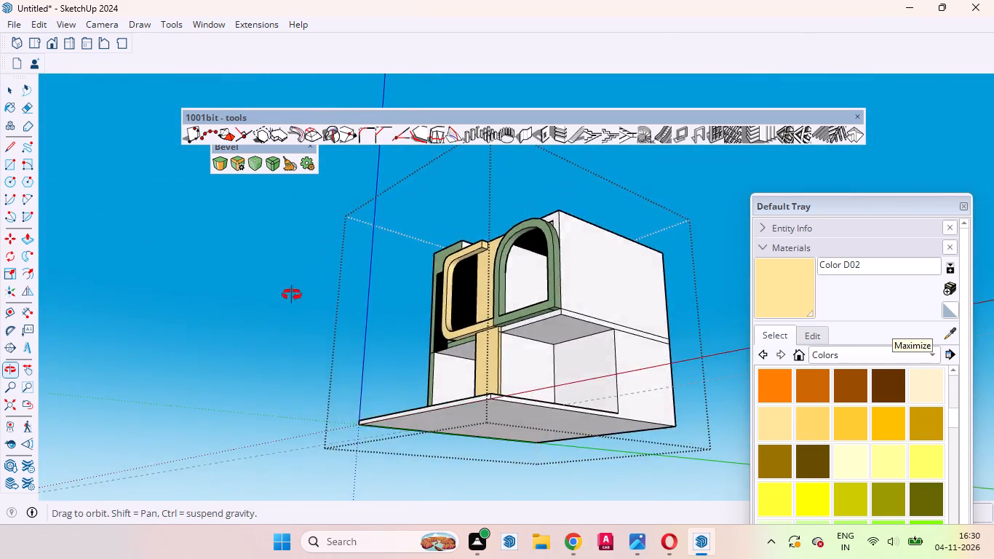
middle_drag(292, 295, 592, 378)
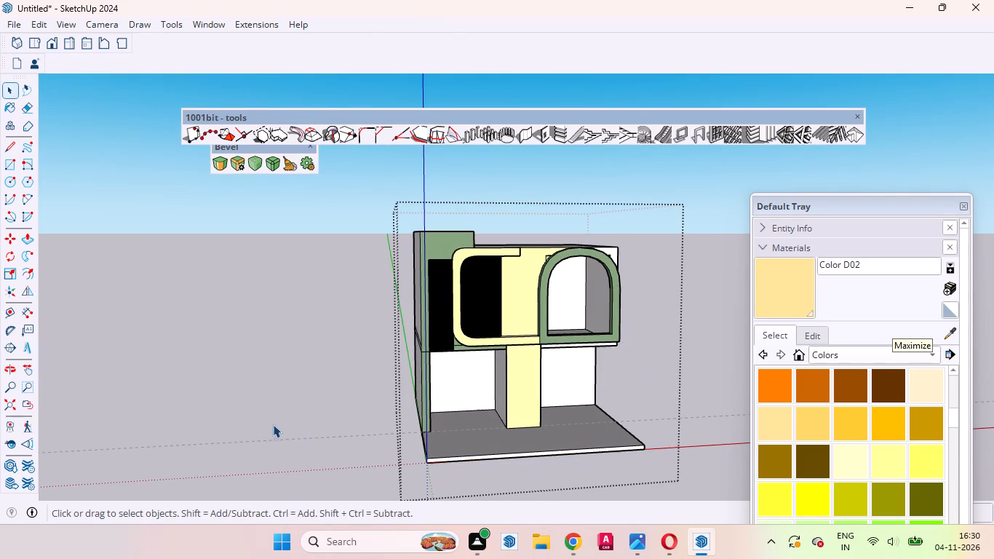
scroll(405, 385, up, 3)
middle_drag(439, 370, 366, 324)
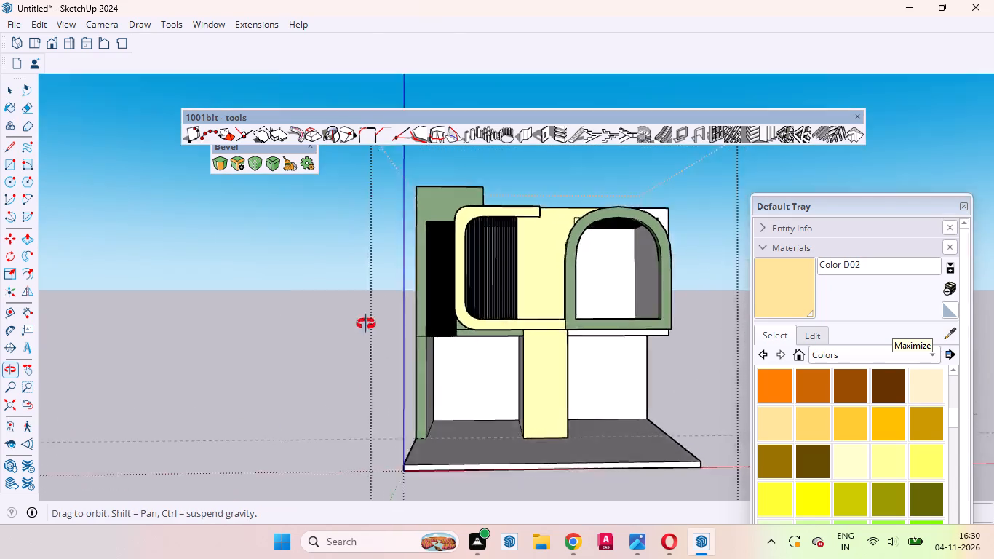
middle_drag(366, 324, 310, 279)
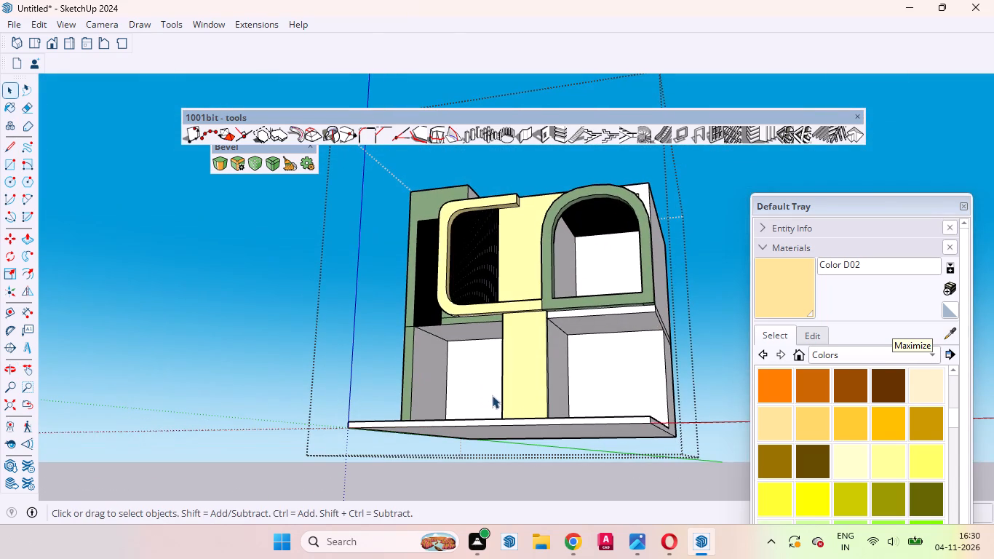
Clear away the stray edge on the green band beneath the yellow frame's rounded lower corner.
scroll(449, 320, up, 9)
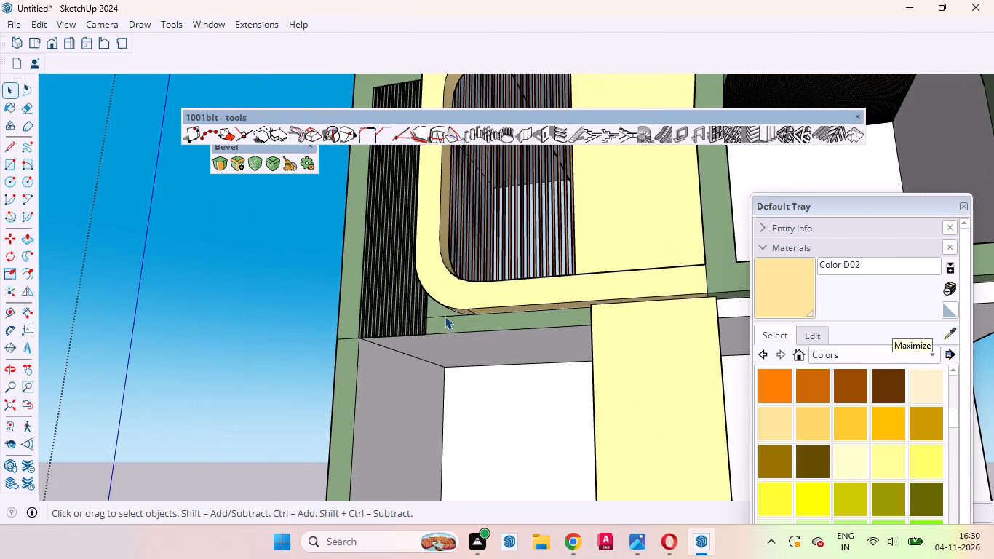
click(445, 316)
right_click(445, 316)
click(463, 89)
Examine the louvred side panel, the rounded frame and the green band beneath them from several angles.
middle_drag(434, 350, 608, 366)
scroll(362, 372, down, 8)
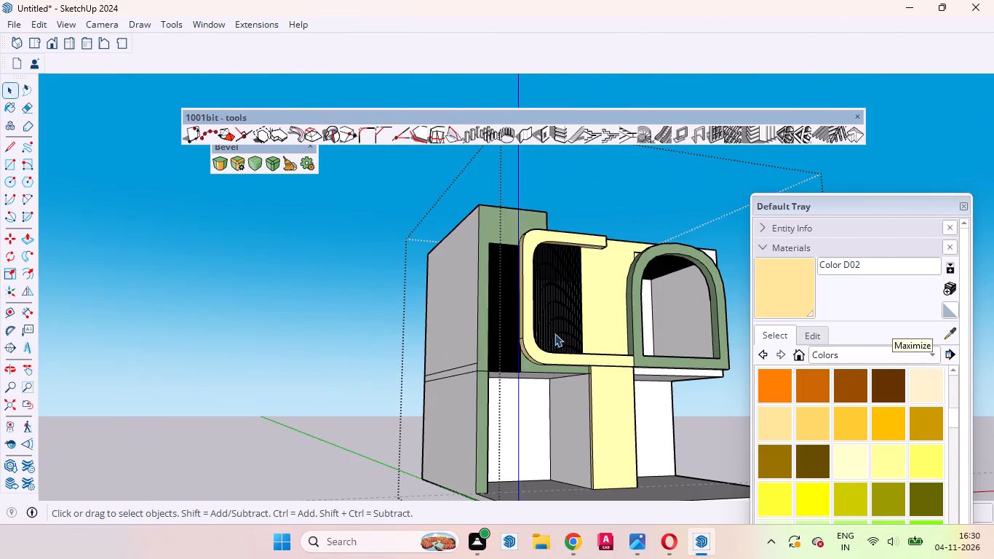
middle_drag(552, 379, 403, 415)
scroll(437, 352, up, 9)
middle_drag(445, 376, 445, 381)
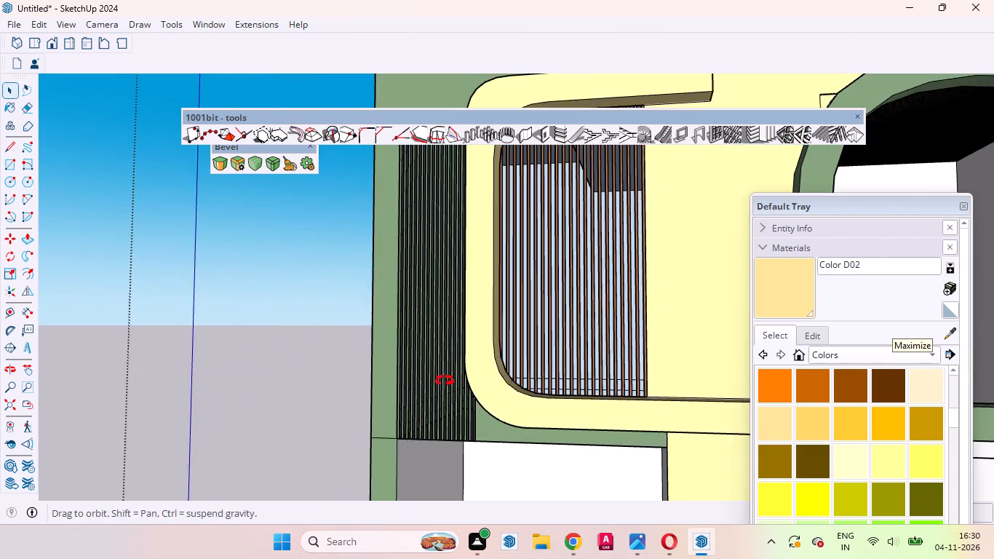
middle_drag(445, 381, 404, 354)
scroll(400, 380, up, 4)
middle_drag(410, 411, 525, 267)
scroll(500, 311, down, 3)
middle_drag(491, 378, 453, 296)
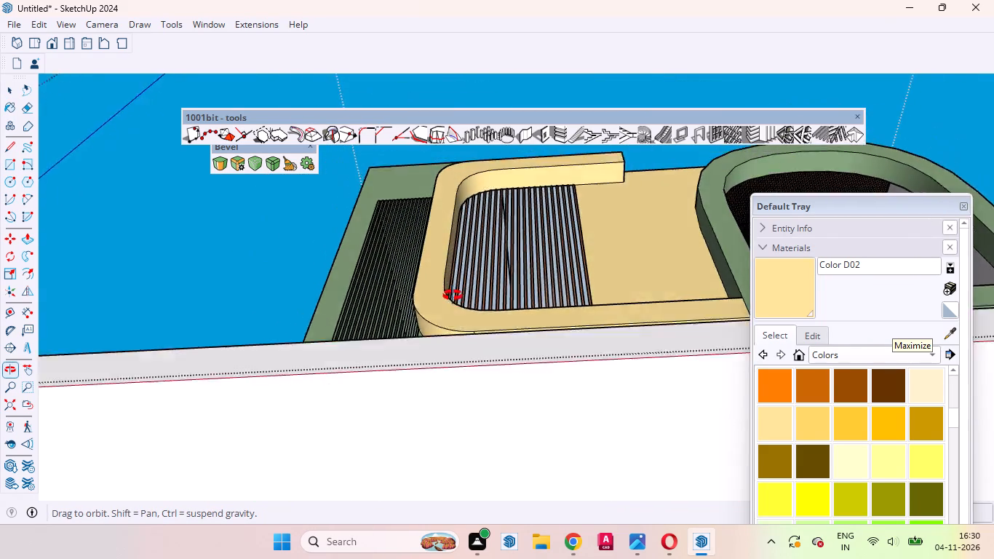
middle_drag(453, 296, 482, 314)
scroll(462, 357, up, 2)
middle_drag(454, 371, 454, 444)
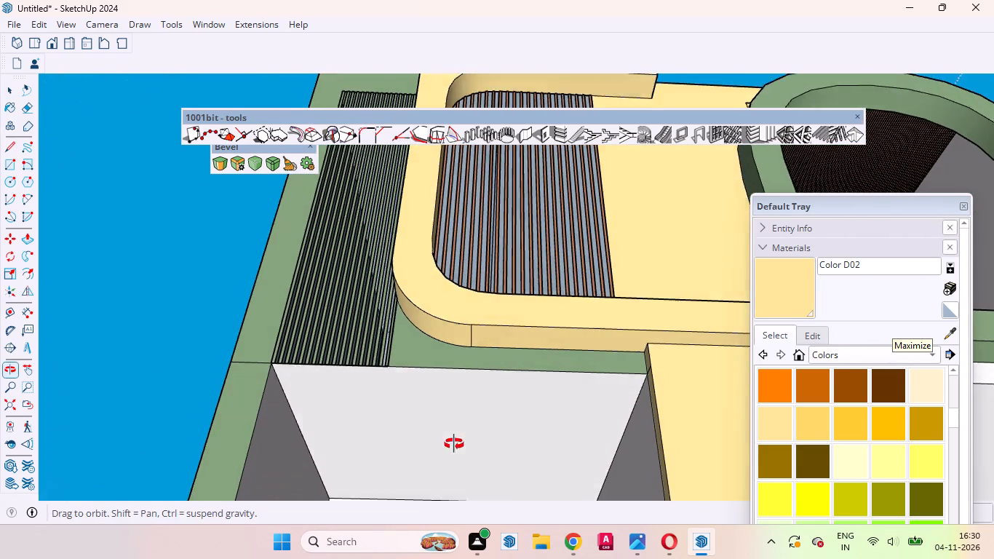
middle_drag(454, 444, 453, 444)
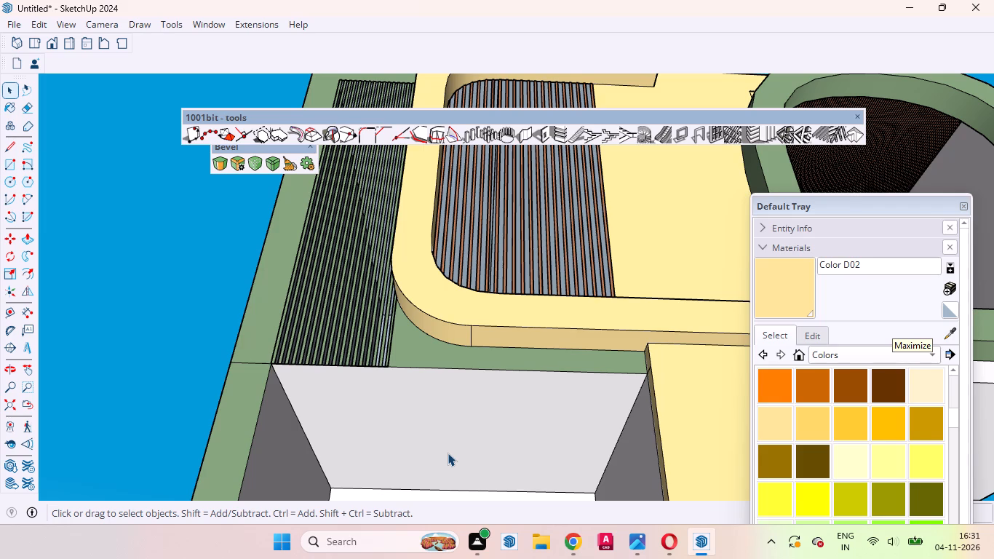
scroll(399, 312, down, 8)
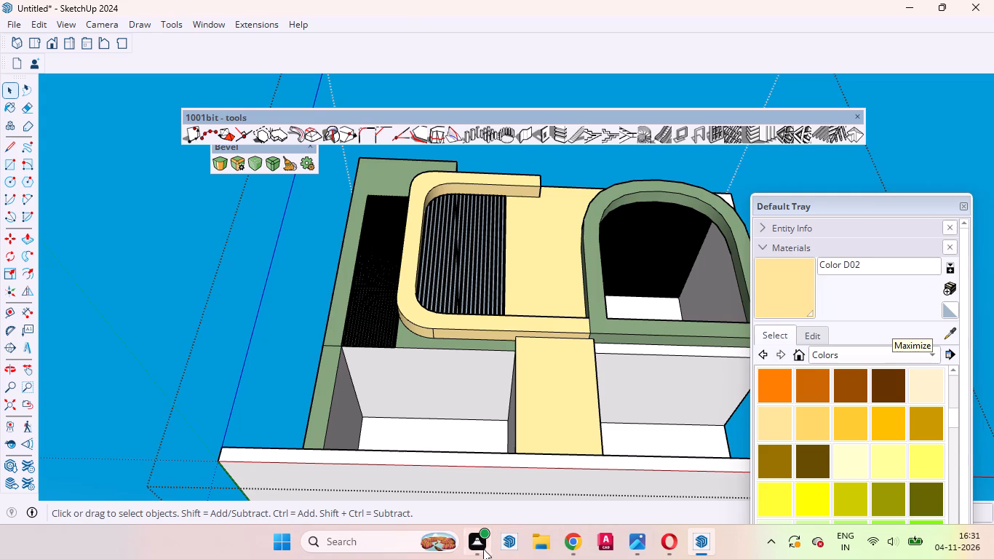
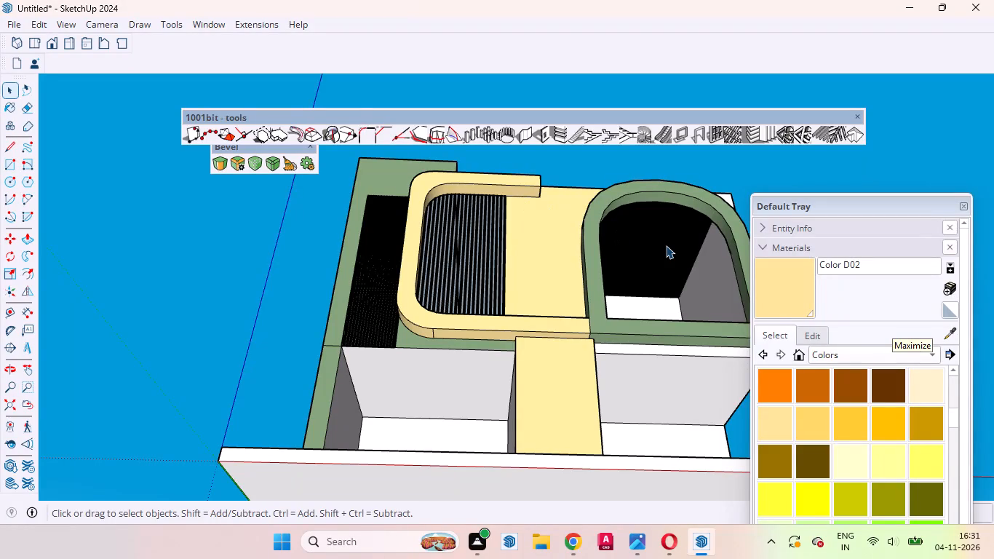
Examine the facade and its ground-floor openings from above, the front and an oblique low angle.
scroll(666, 245, down, 1)
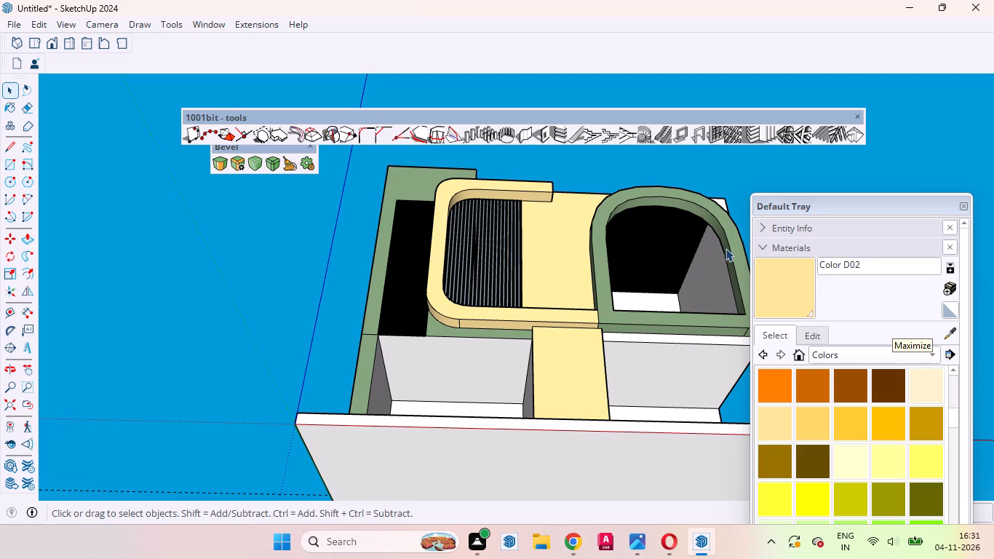
scroll(596, 267, down, 4)
middle_drag(613, 328, 598, 465)
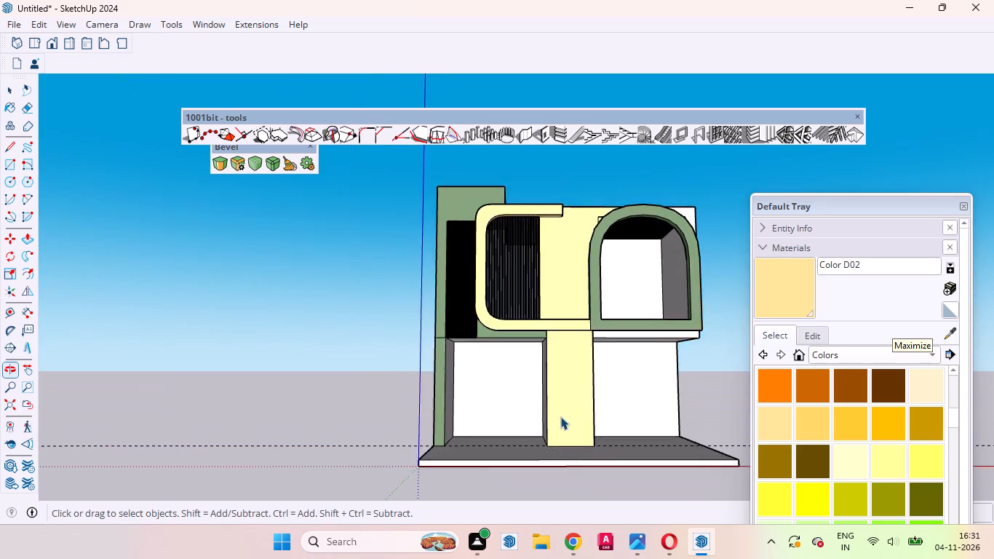
scroll(498, 386, up, 3)
scroll(499, 381, down, 2)
middle_drag(502, 385, 506, 392)
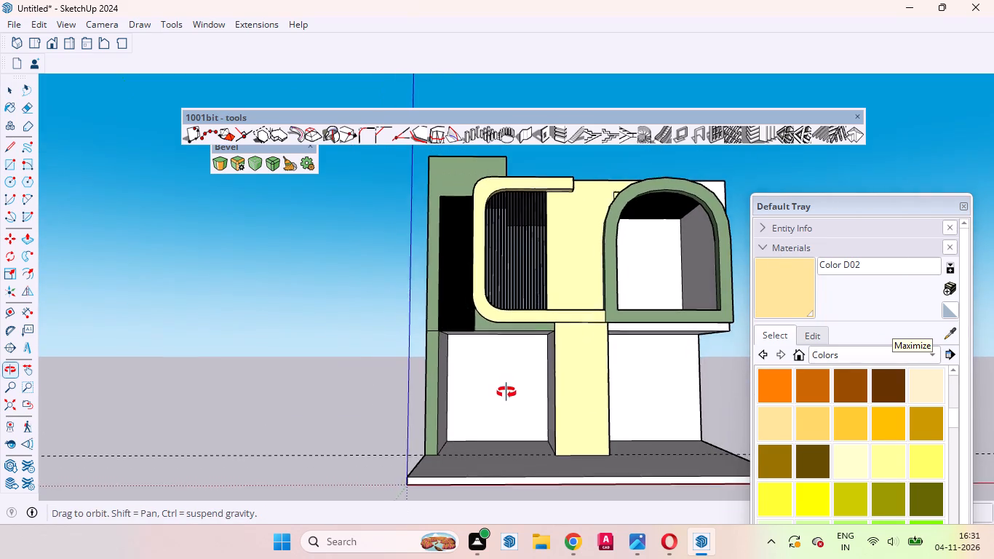
middle_drag(506, 392, 487, 407)
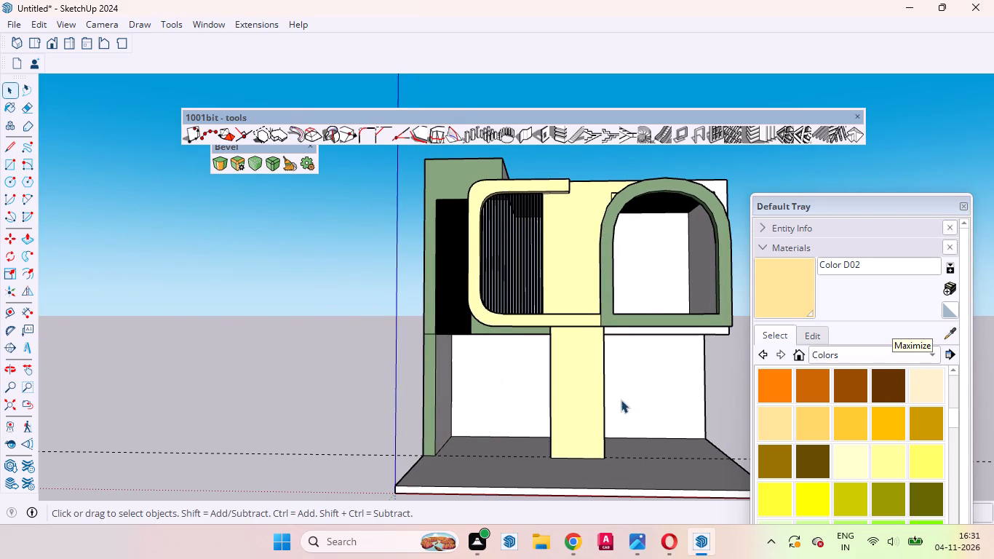
scroll(613, 402, down, 3)
middle_drag(527, 411, 440, 362)
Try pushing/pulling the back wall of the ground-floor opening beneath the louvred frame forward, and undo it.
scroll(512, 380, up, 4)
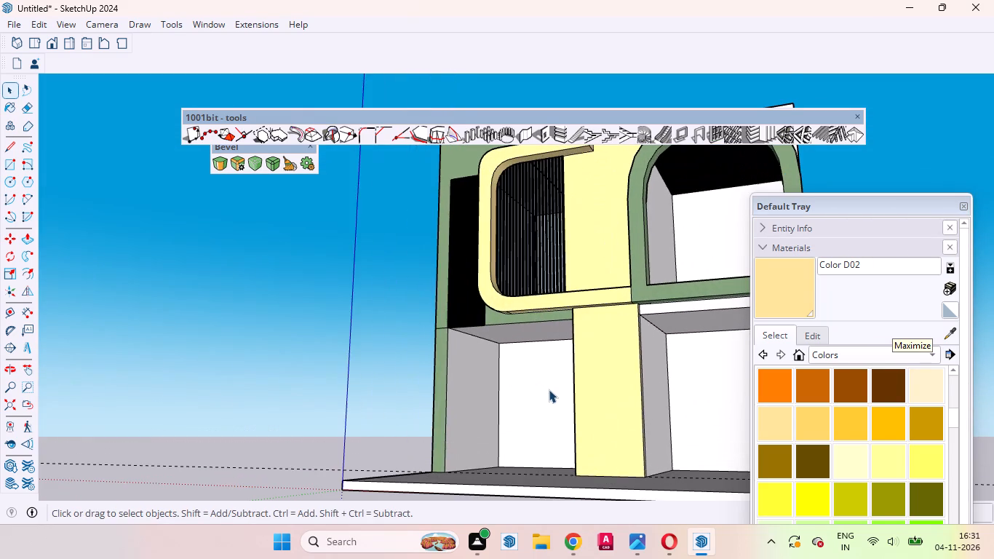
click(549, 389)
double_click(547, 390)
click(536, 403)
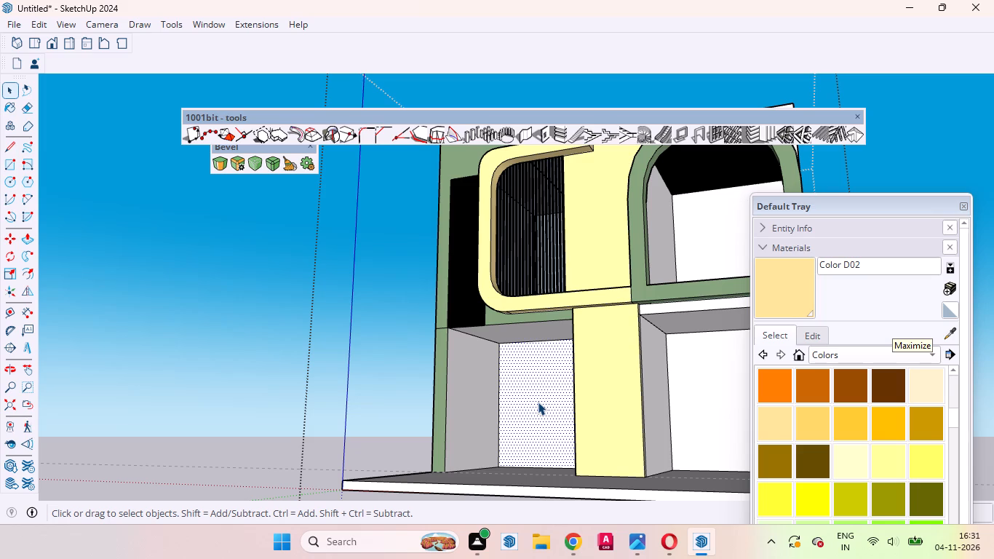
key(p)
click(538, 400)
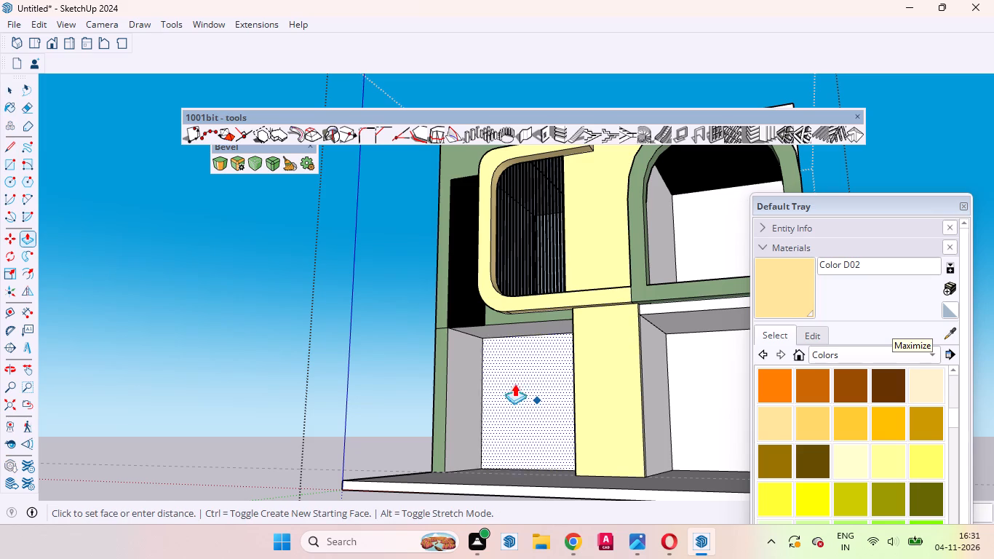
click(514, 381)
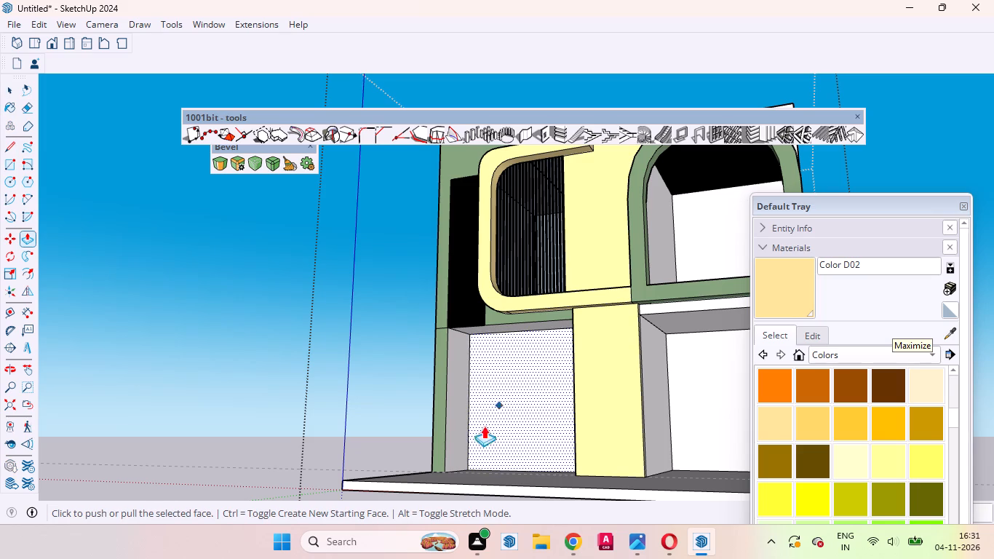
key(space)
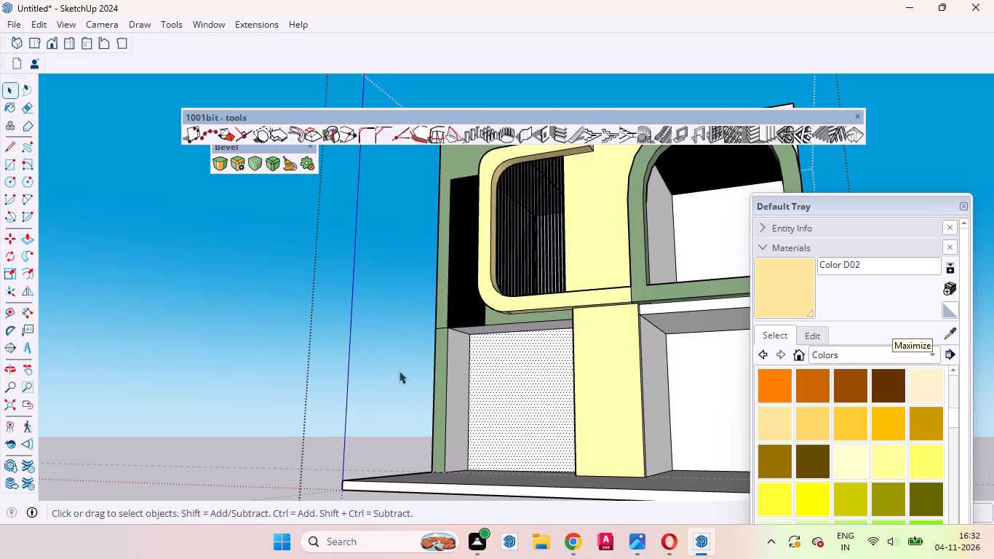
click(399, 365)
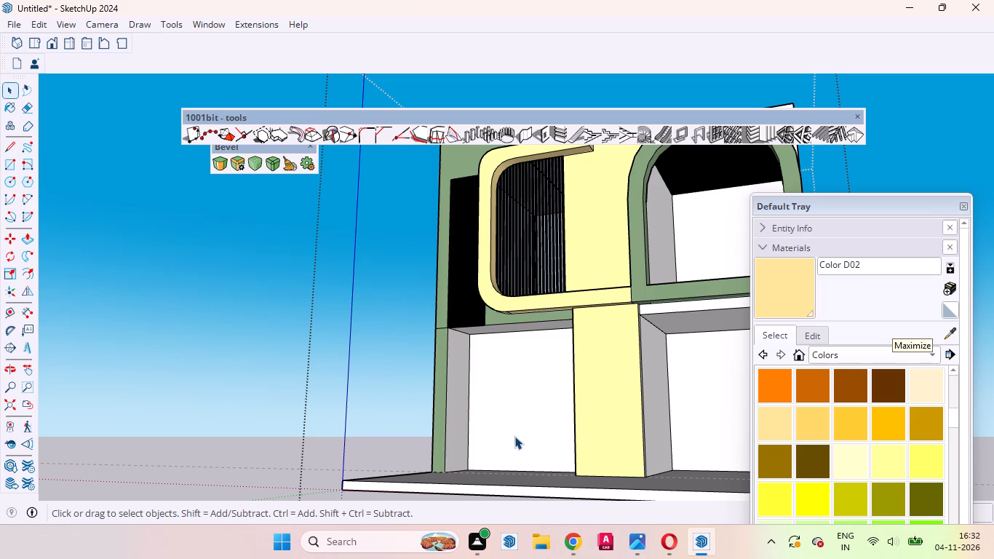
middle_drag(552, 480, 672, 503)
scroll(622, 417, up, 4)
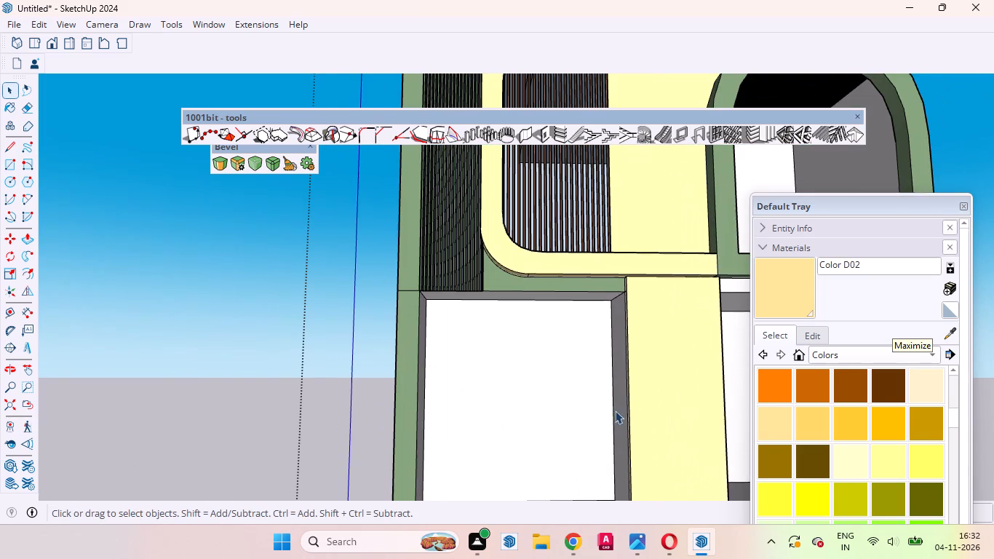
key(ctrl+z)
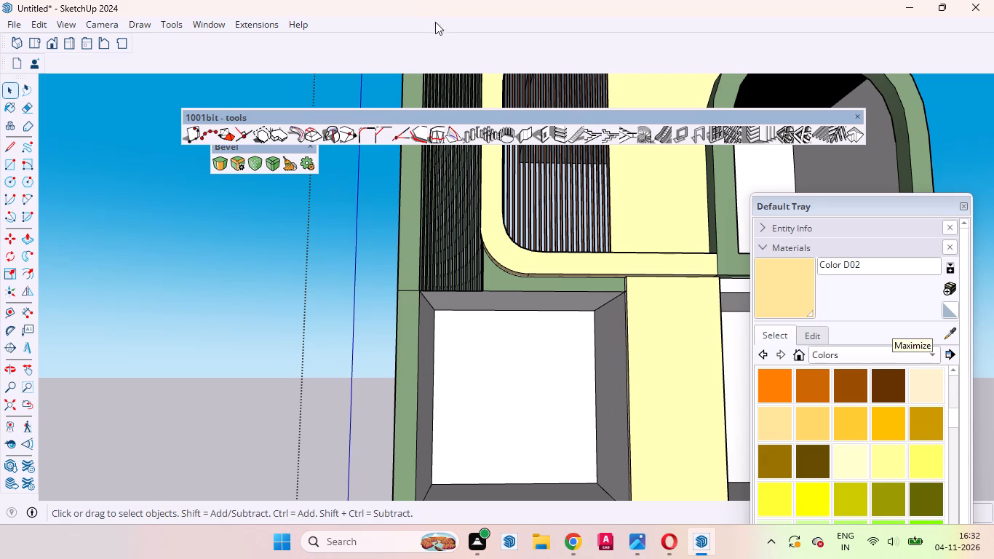
Open 3D Warehouse and search its models for "sliding window".
click(217, 25)
click(245, 145)
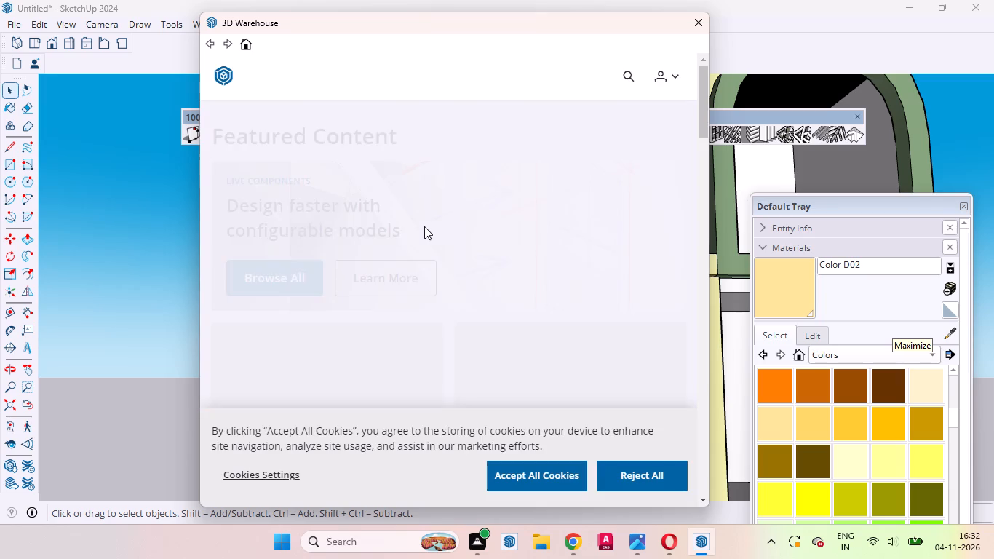
click(624, 72)
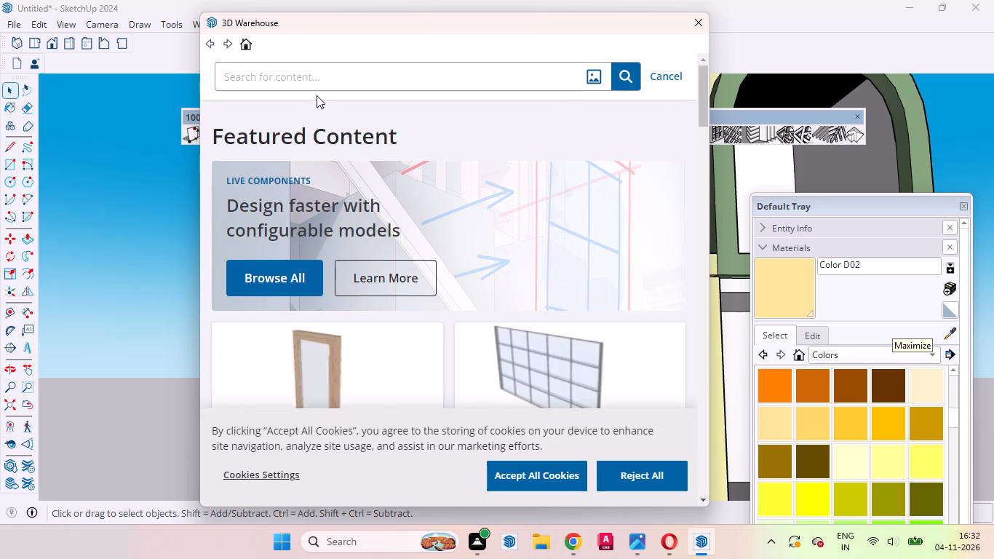
click(309, 75)
text(slidin)
text(g)
key(space)
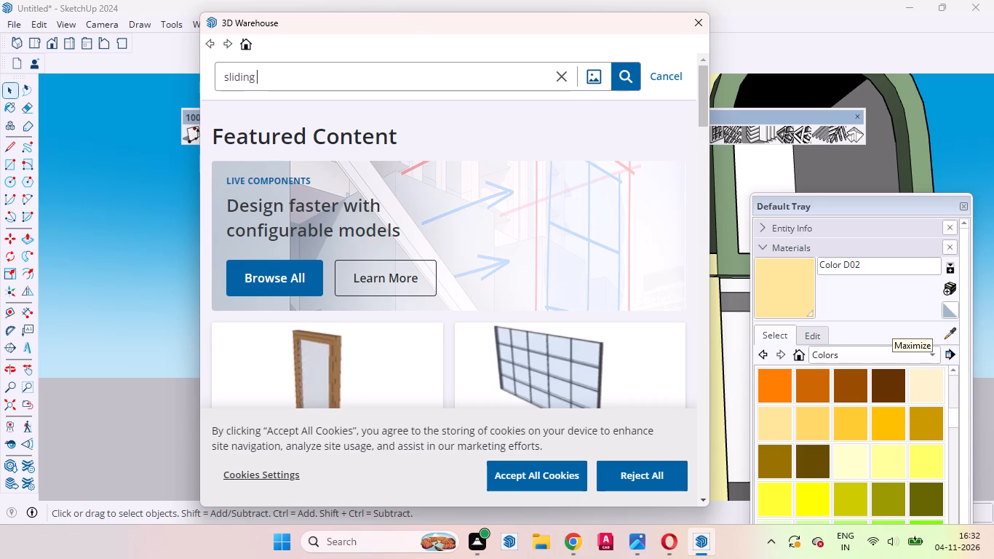
text(window)
key(Return)
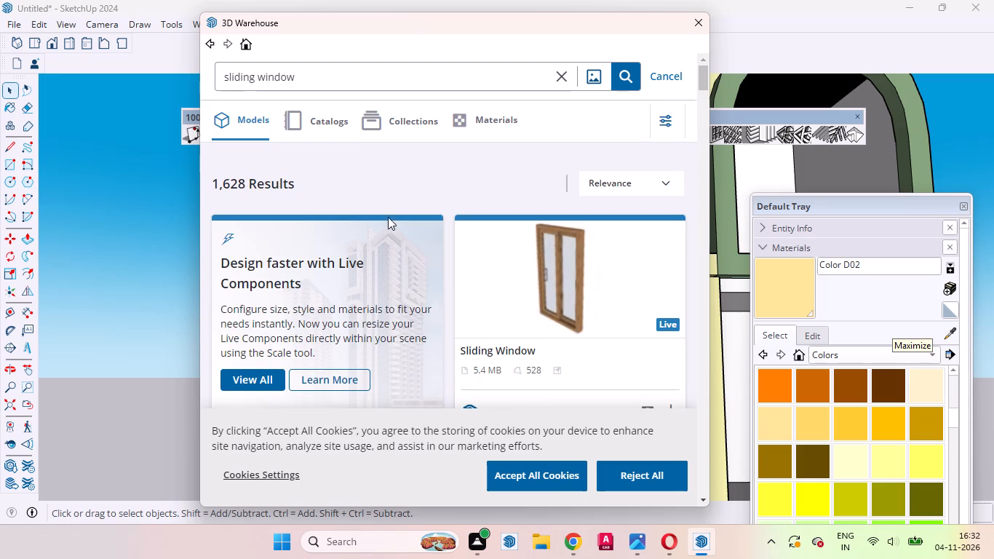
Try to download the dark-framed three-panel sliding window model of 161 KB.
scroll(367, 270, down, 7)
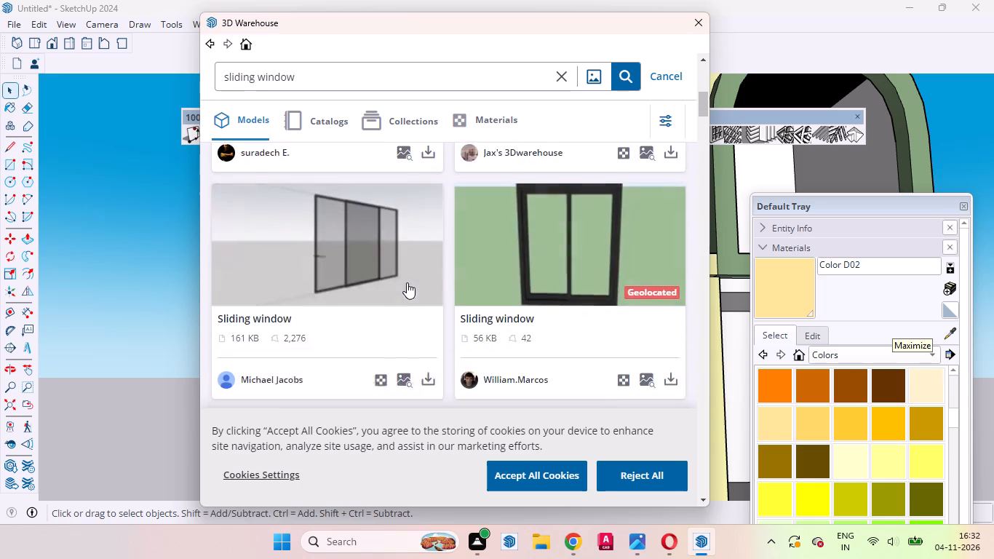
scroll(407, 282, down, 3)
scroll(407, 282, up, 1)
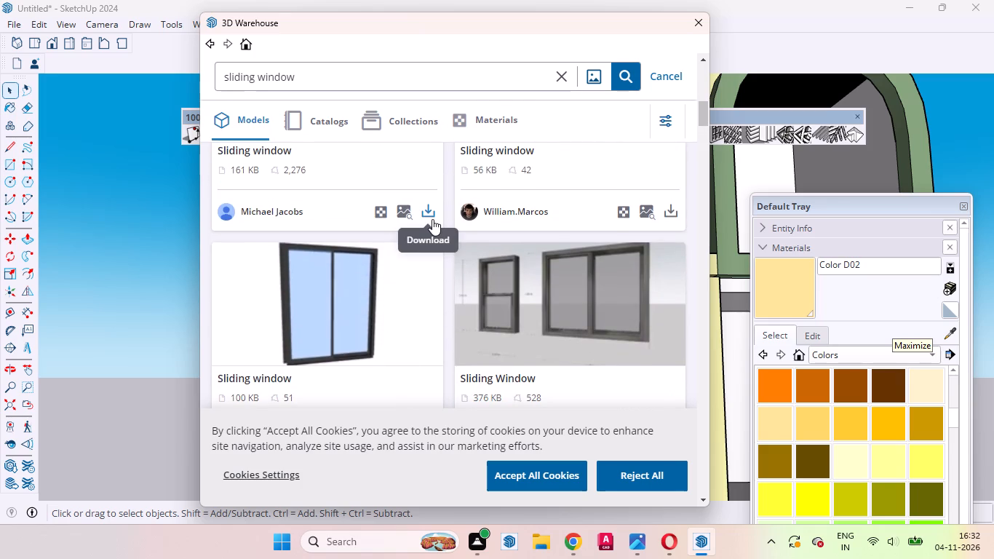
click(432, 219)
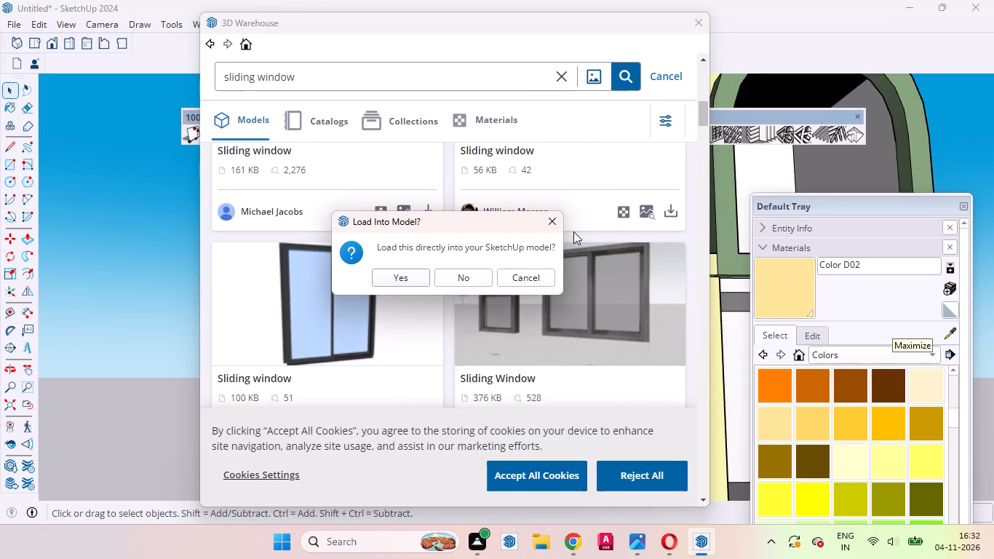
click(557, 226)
Browse the sliding window search results and compare the frame styles and panel layouts of the available models.
scroll(442, 320, down, 8)
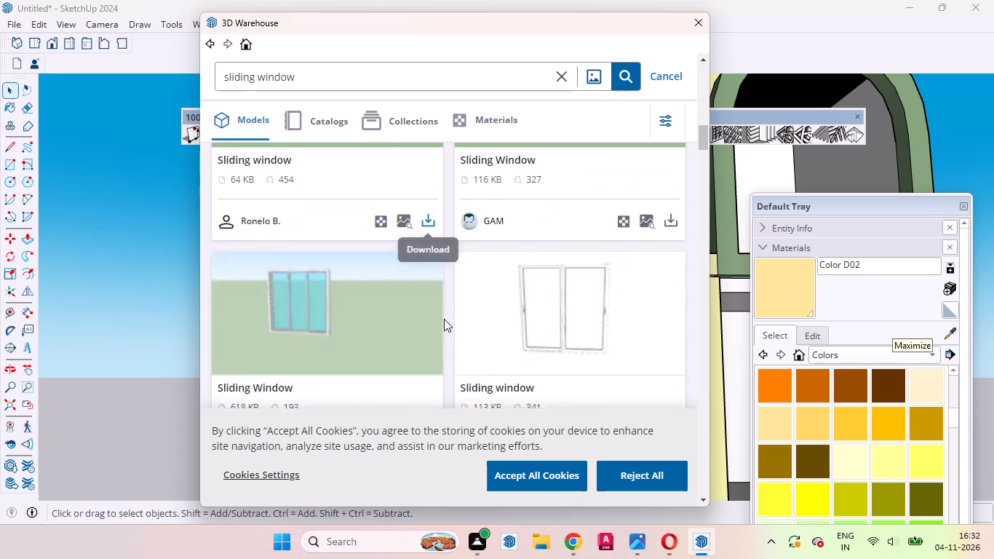
scroll(444, 319, down, 6)
scroll(444, 319, up, 2)
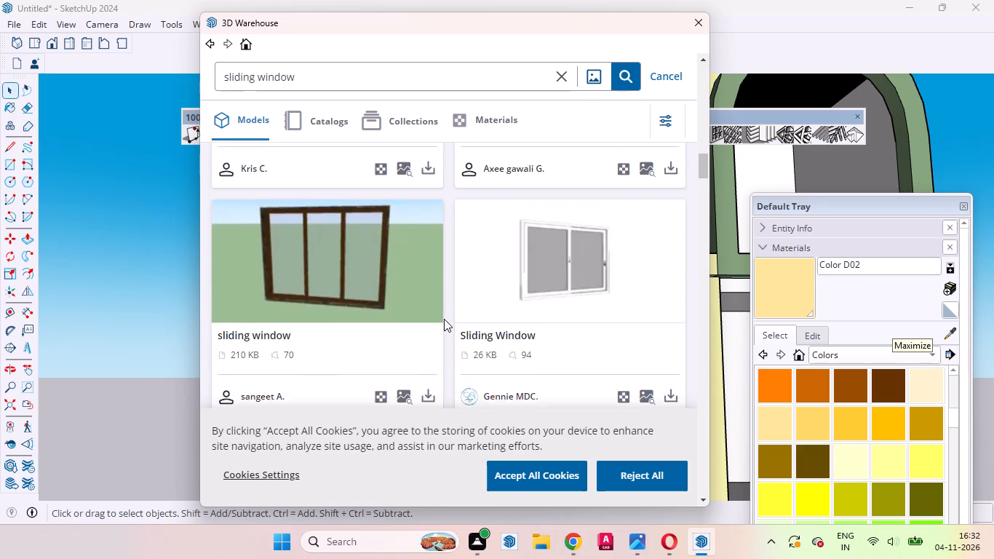
scroll(444, 319, up, 1)
scroll(444, 319, down, 4)
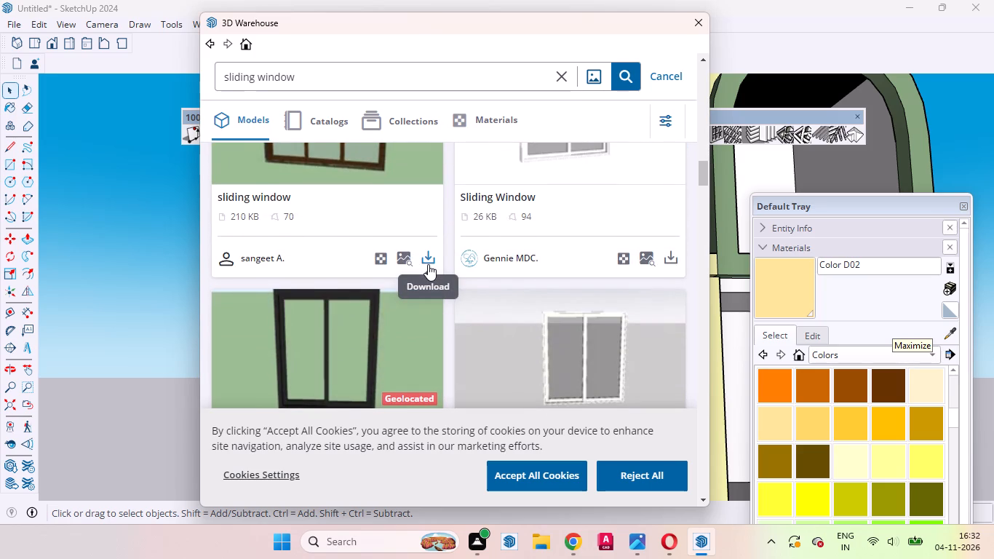
scroll(428, 264, down, 9)
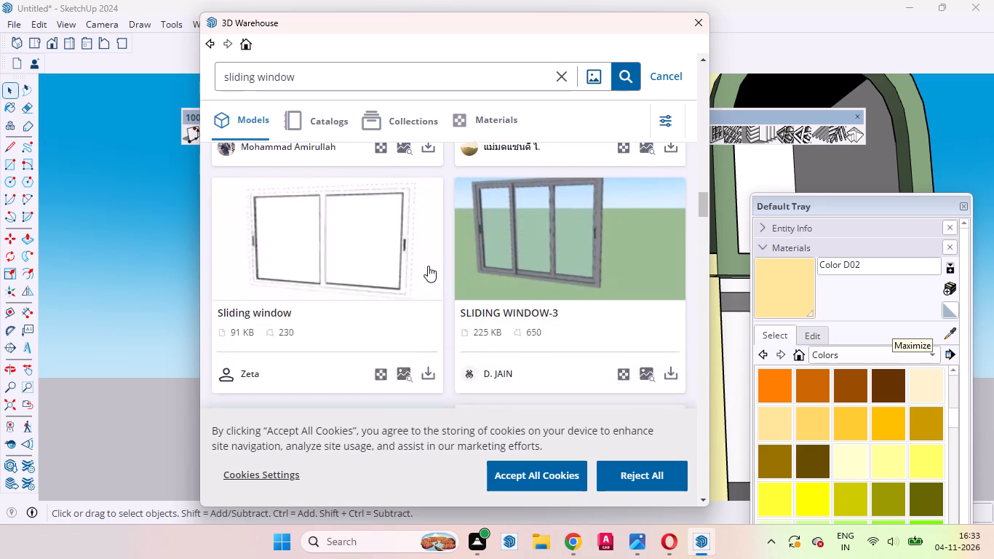
scroll(428, 266, down, 7)
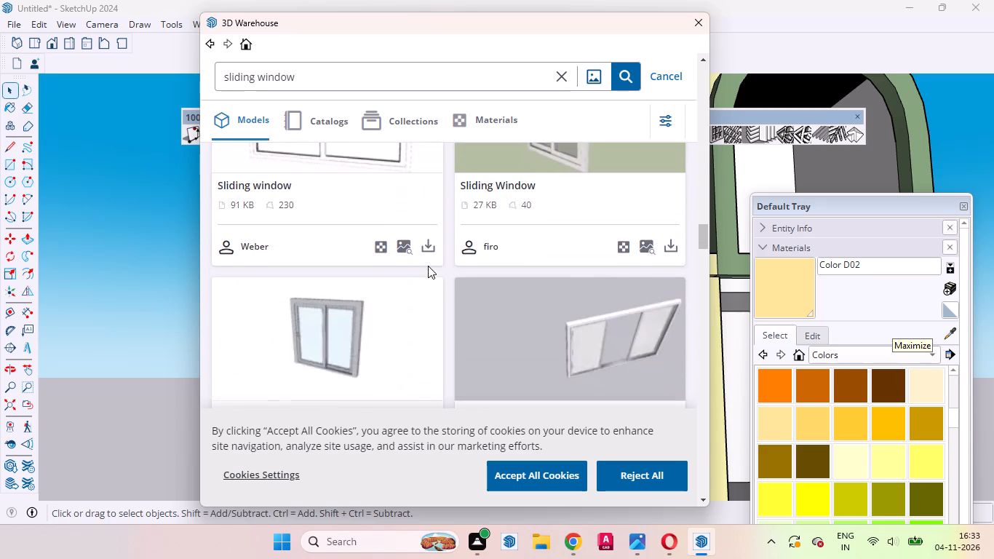
scroll(428, 266, down, 4)
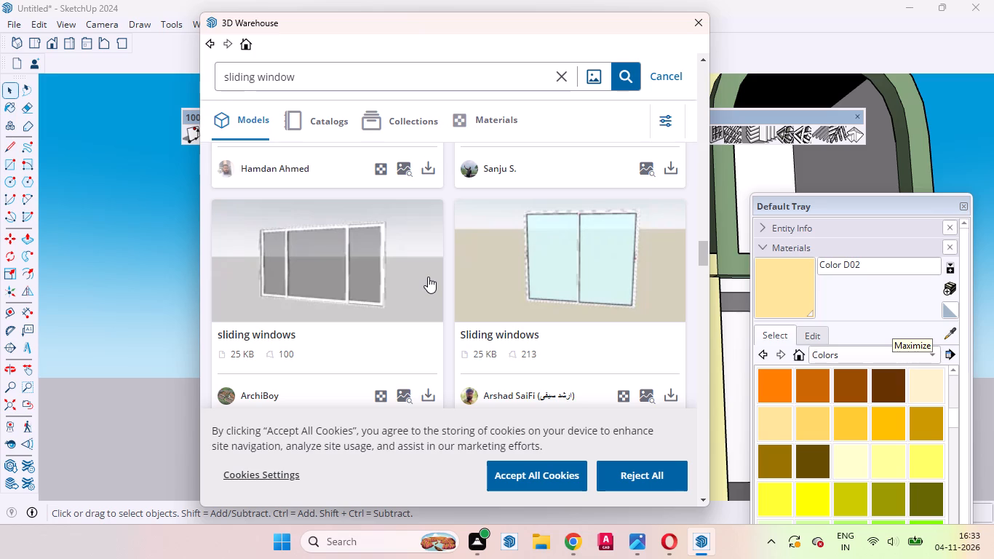
scroll(428, 262, down, 5)
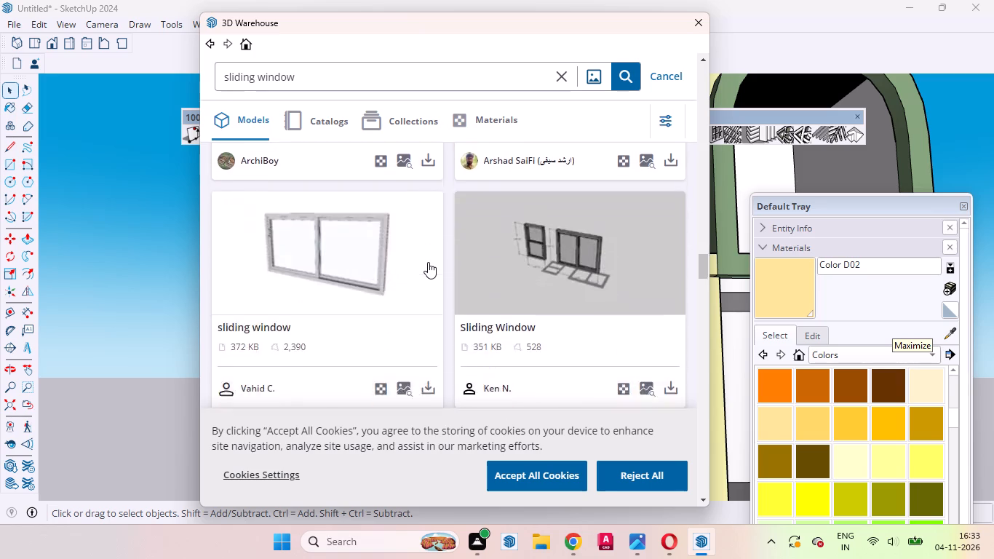
scroll(428, 262, down, 6)
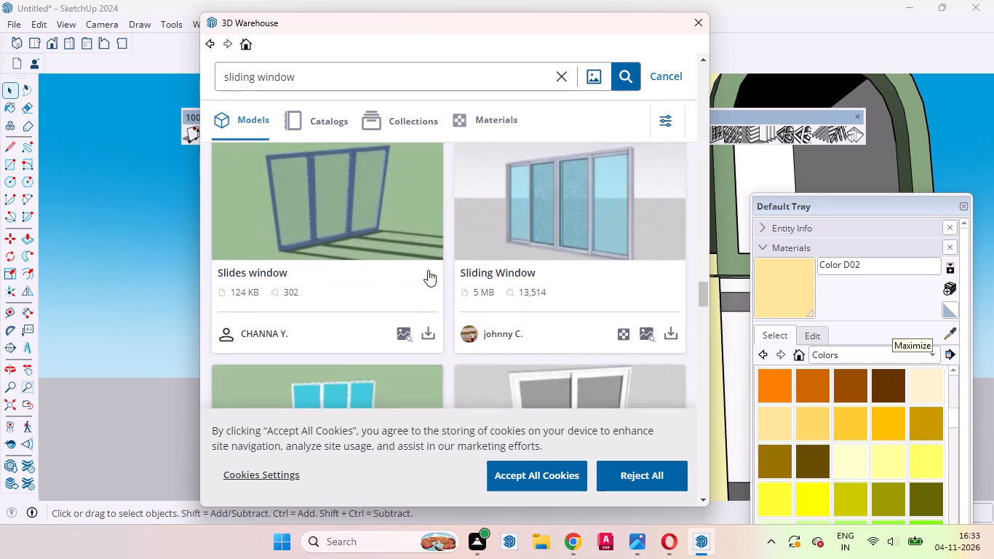
scroll(428, 270, down, 6)
scroll(428, 270, up, 4)
scroll(428, 270, down, 4)
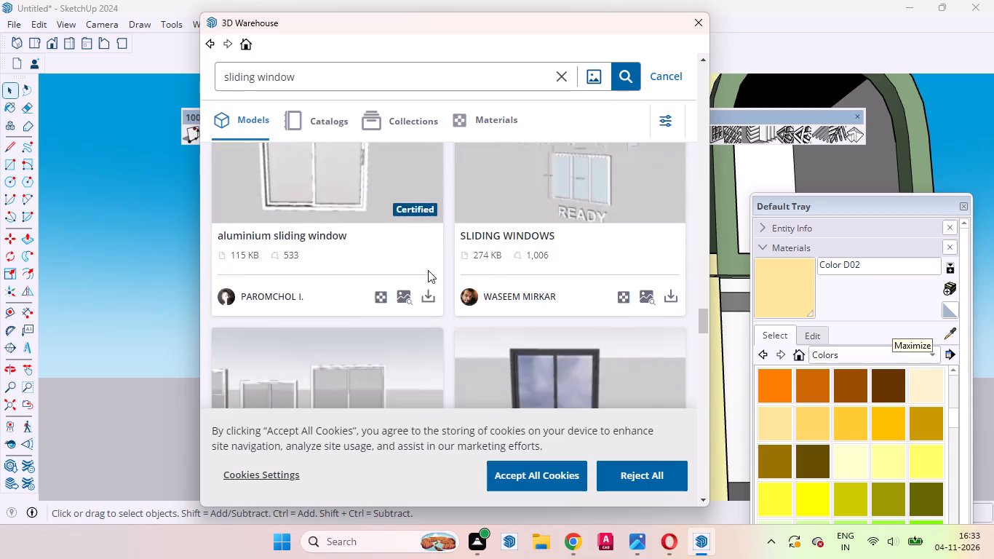
scroll(428, 270, down, 12)
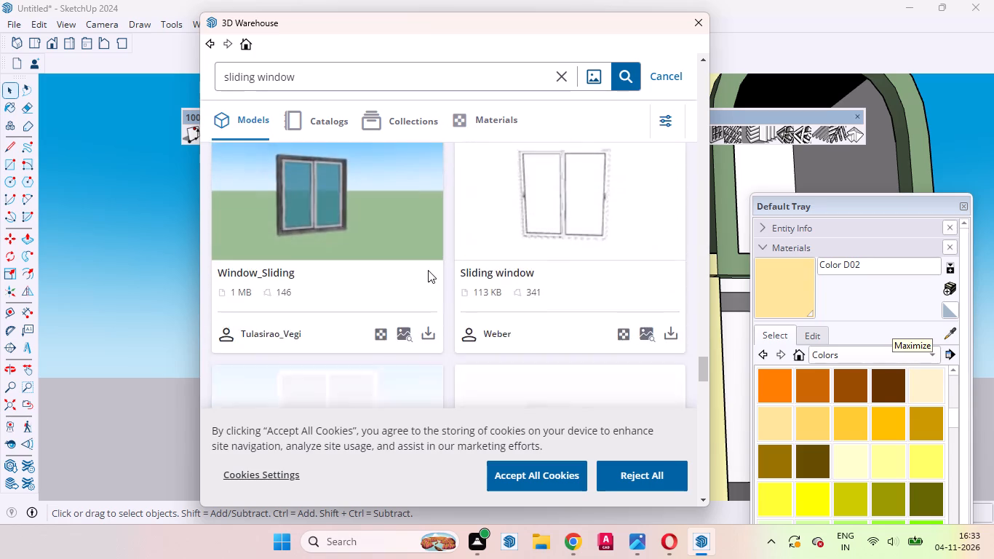
scroll(428, 270, up, 8)
scroll(428, 270, down, 11)
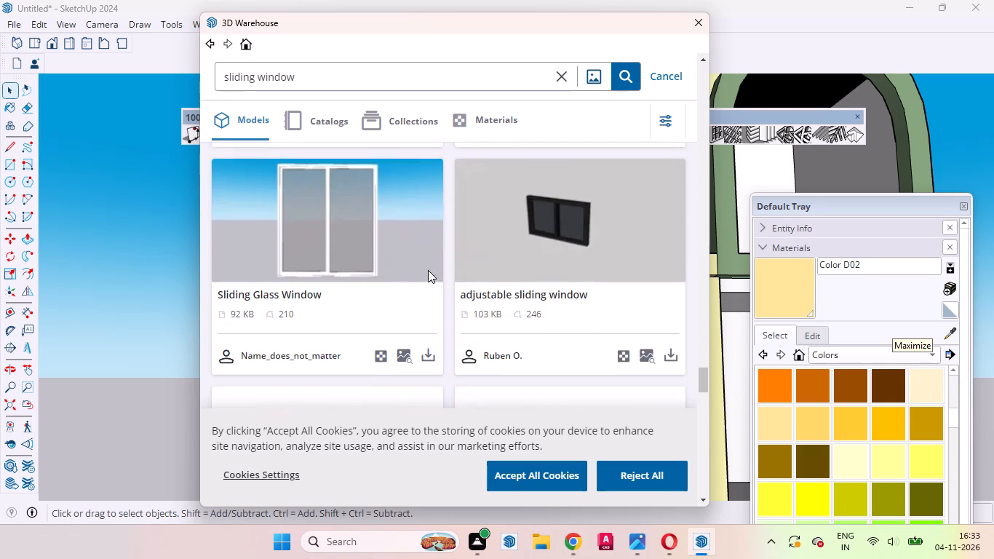
scroll(457, 272, down, 3)
scroll(457, 273, up, 7)
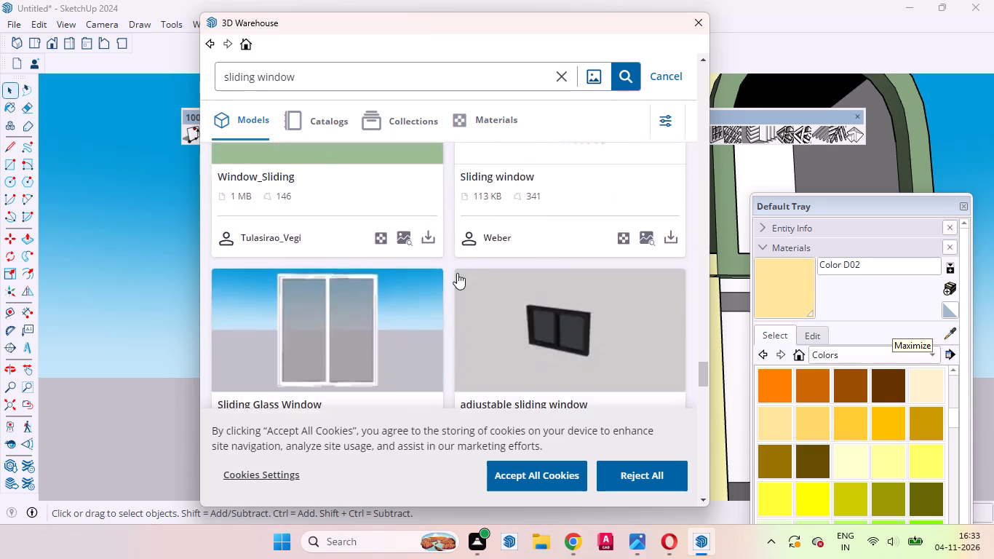
scroll(457, 273, up, 20)
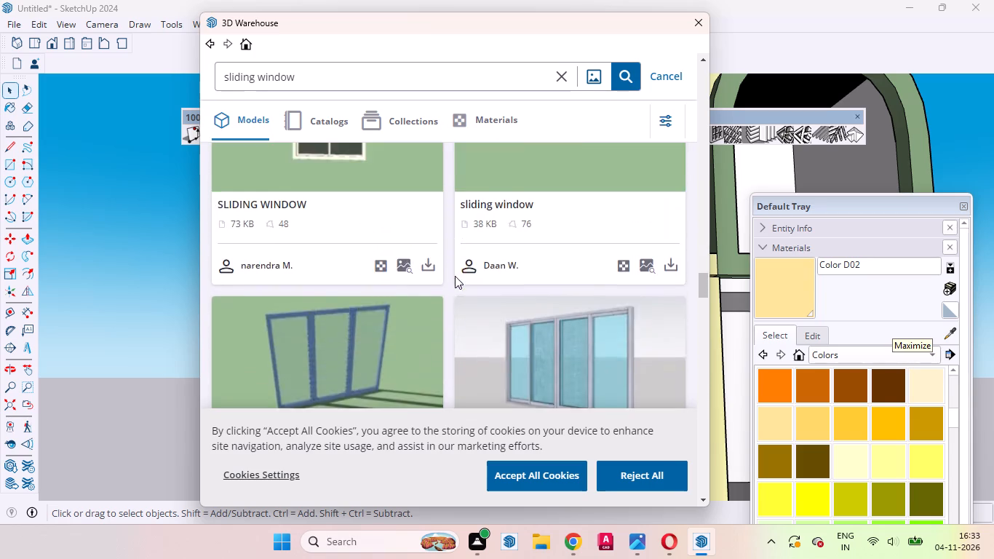
scroll(455, 276, up, 18)
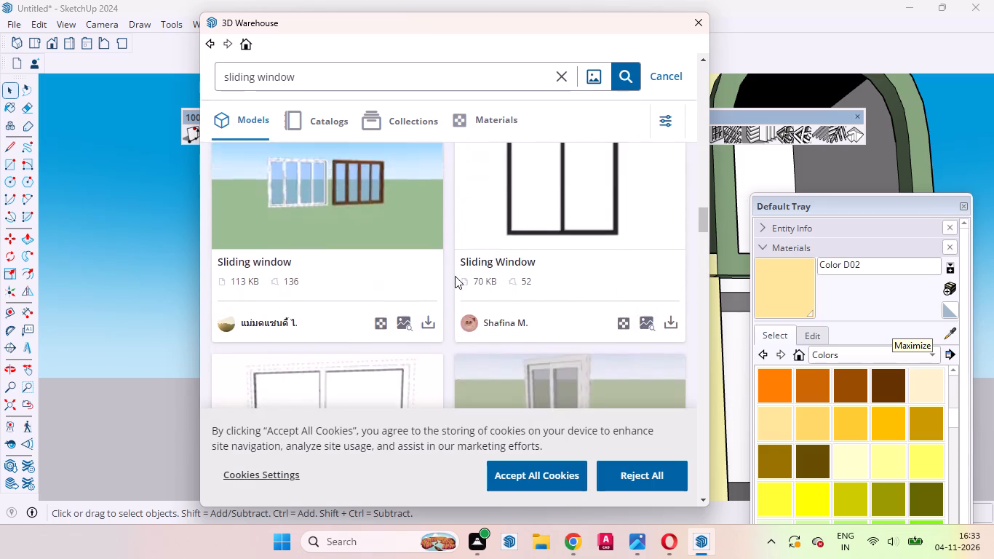
scroll(455, 276, up, 13)
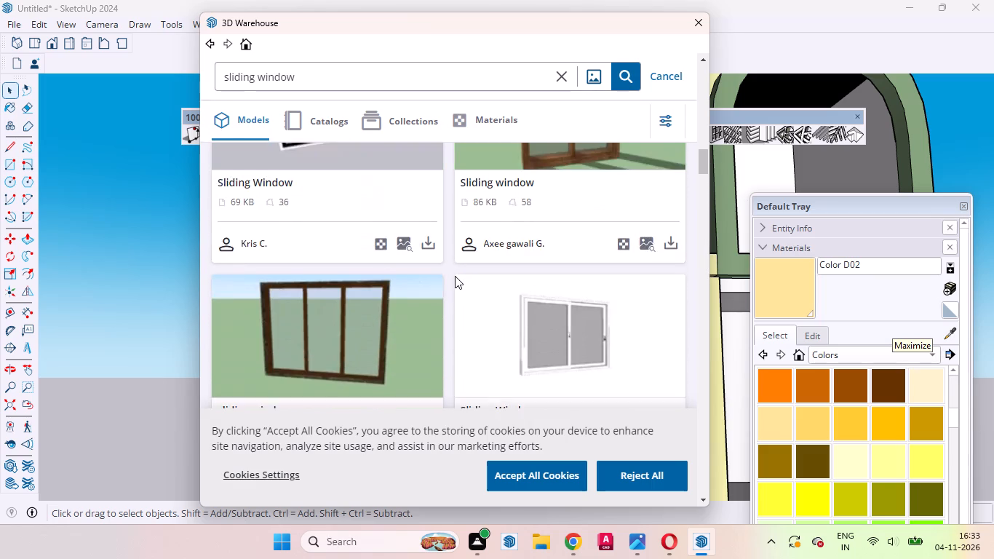
scroll(455, 276, down, 4)
scroll(454, 275, up, 8)
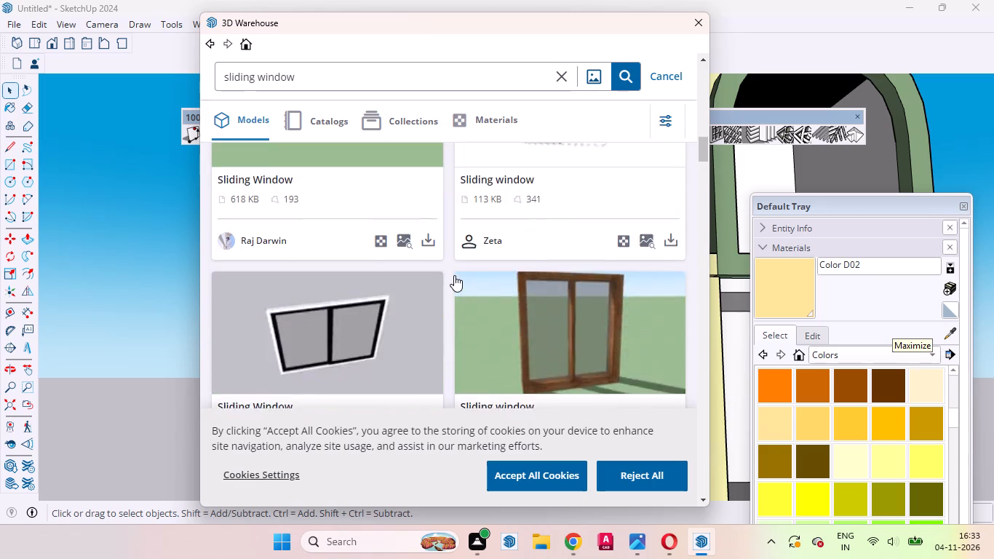
scroll(454, 275, up, 13)
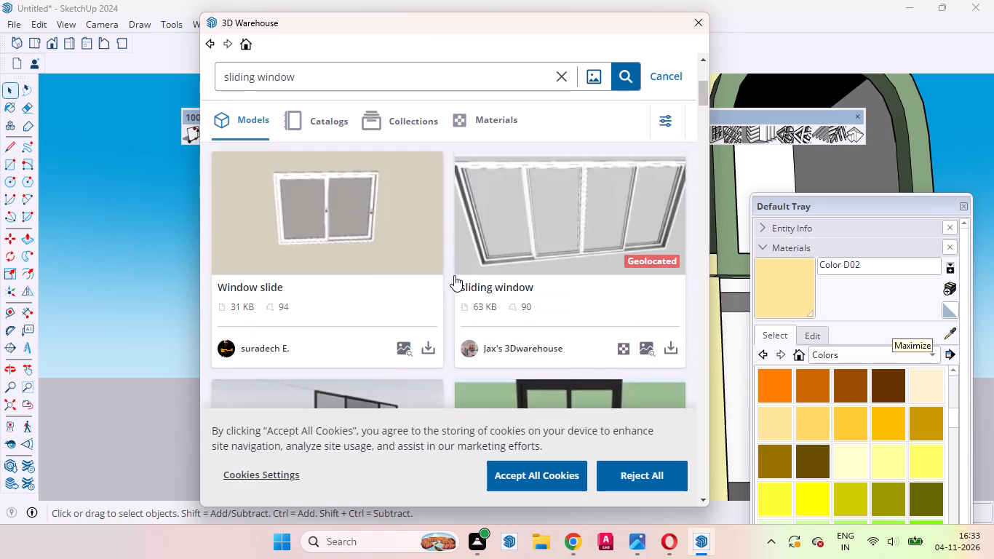
Load the dark-framed 161 KB sliding window directly into the model and place it at the facade's front base corner endpoint.
scroll(454, 275, down, 3)
click(428, 357)
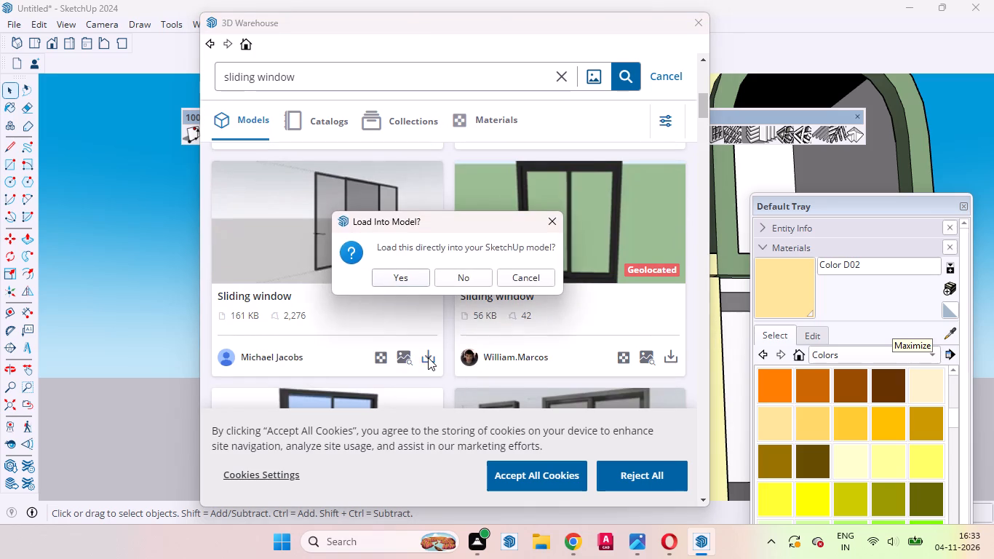
click(400, 279)
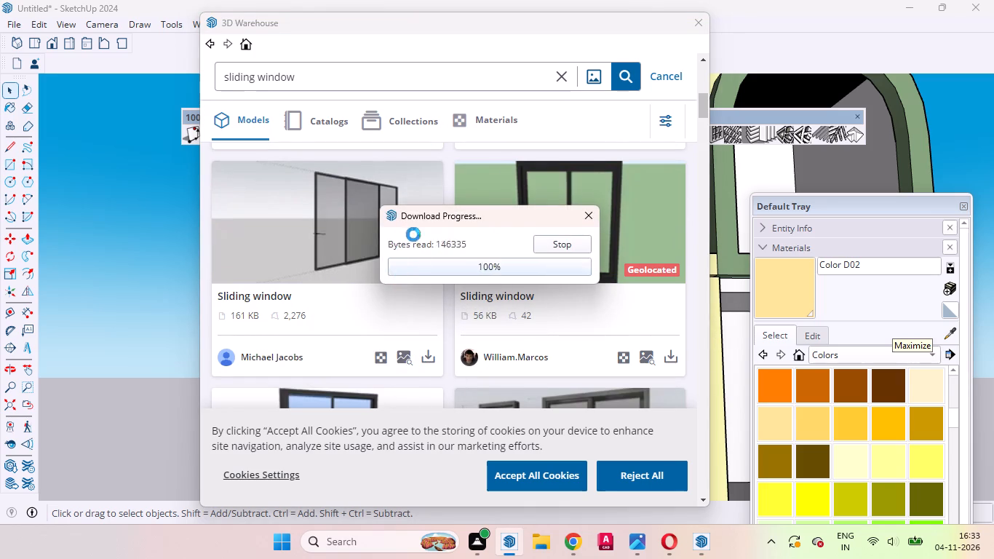
click(619, 307)
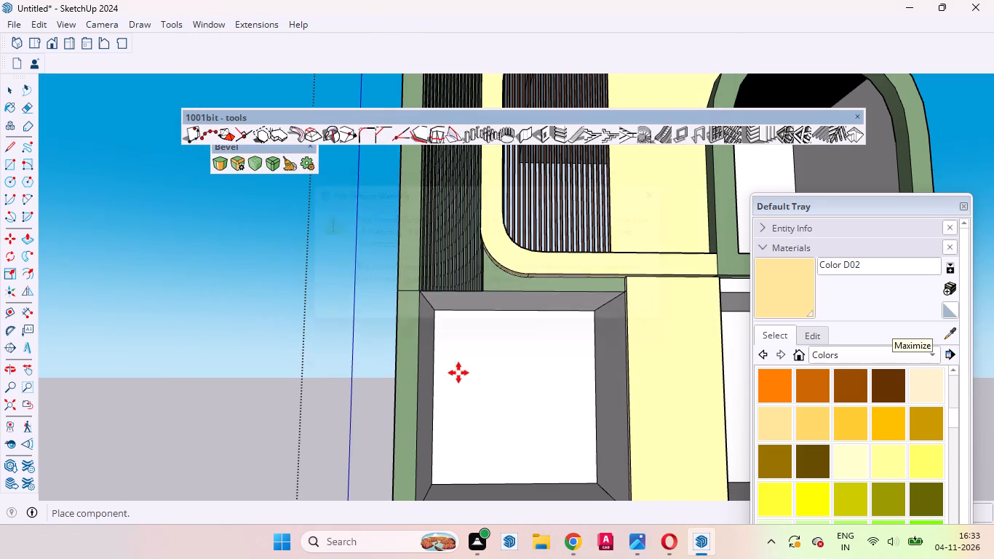
scroll(372, 463, down, 5)
scroll(343, 426, up, 2)
scroll(343, 426, down, 14)
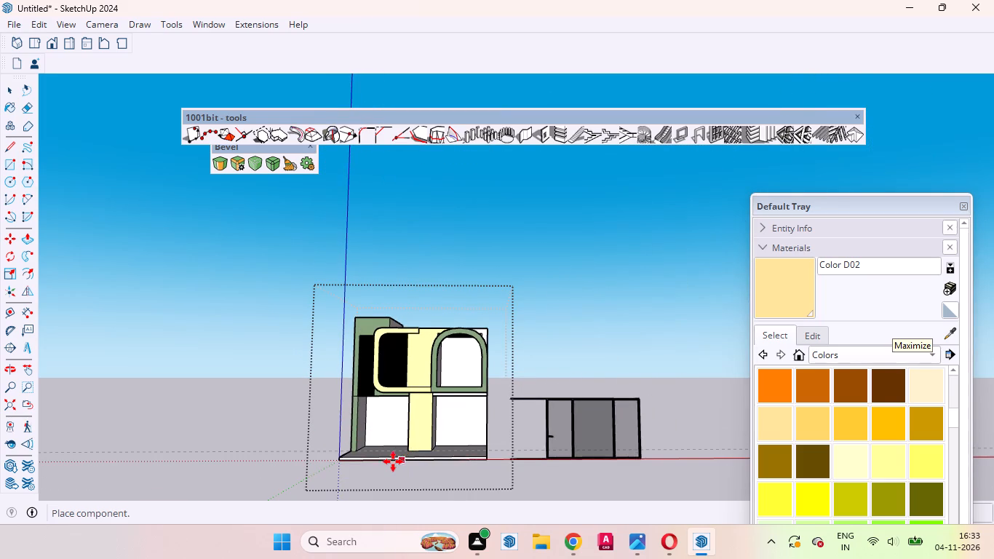
click(338, 456)
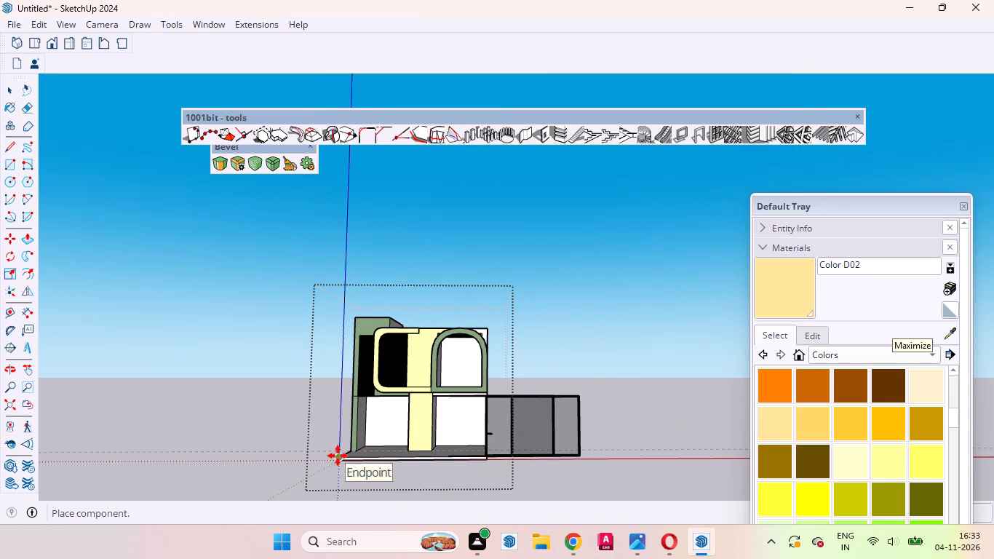
key(space)
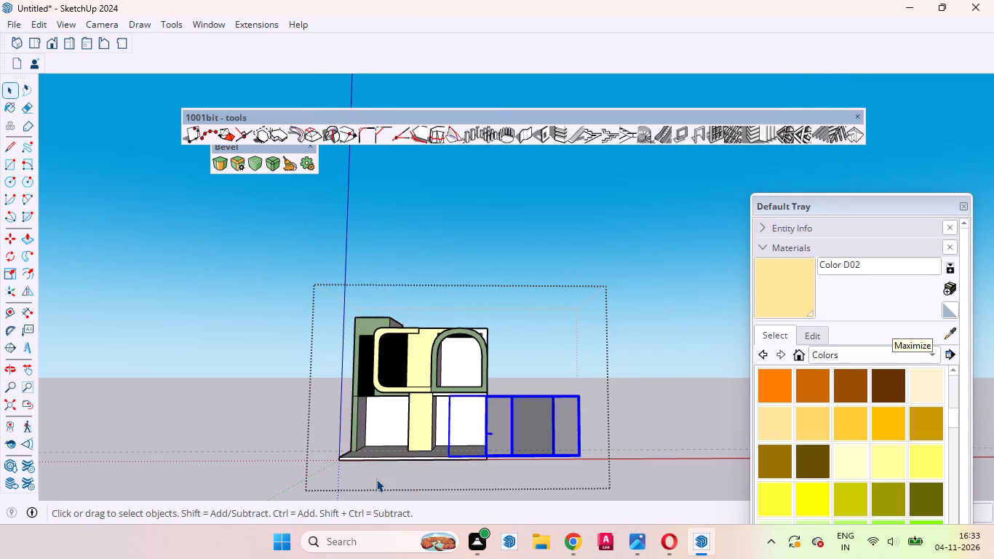
Open the sliding window component for editing and erase the upper frame piece extending past its three glazed panels.
scroll(503, 408, up, 9)
middle_drag(484, 430, 550, 496)
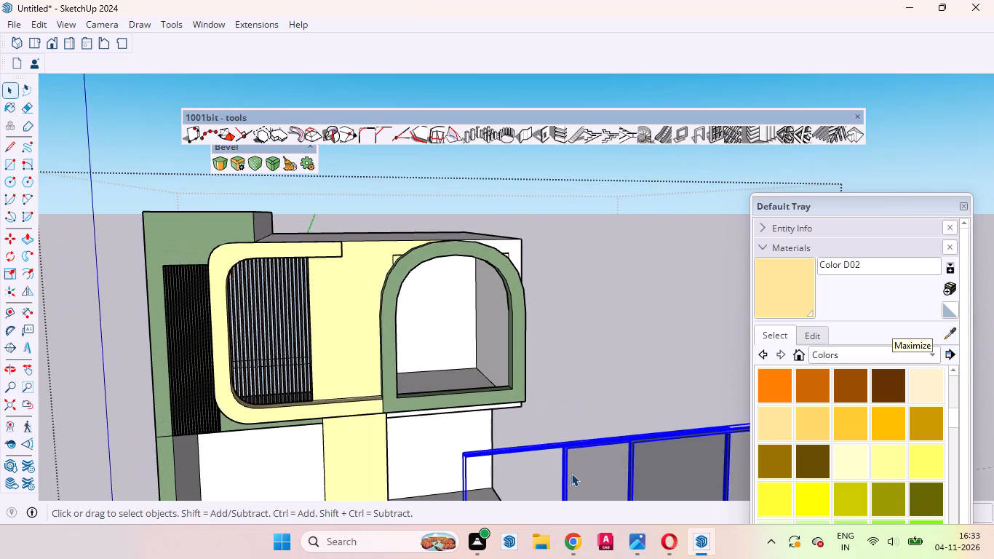
scroll(576, 469, up, 3)
middle_drag(574, 448, 616, 520)
scroll(573, 401, down, 8)
scroll(587, 430, up, 6)
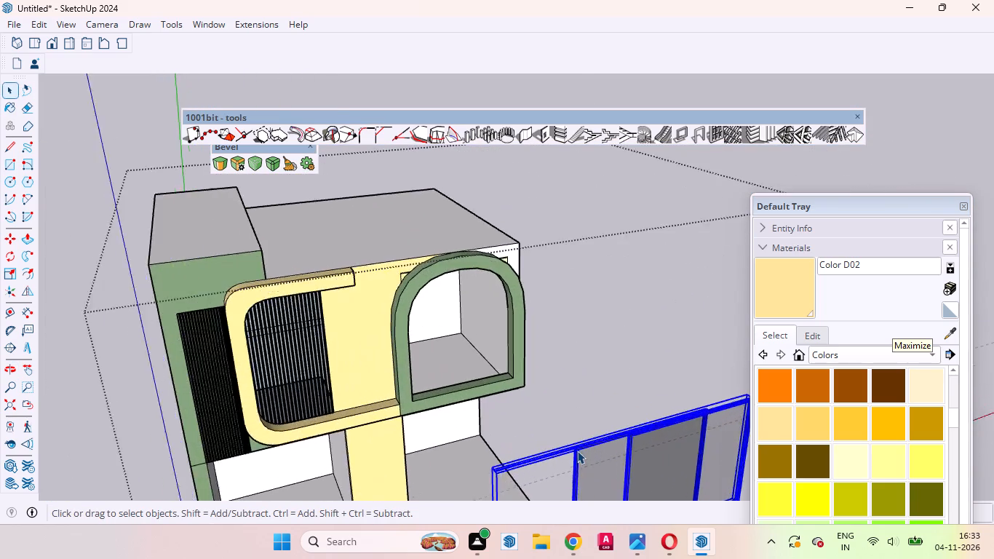
scroll(577, 451, up, 16)
triple_click(552, 446)
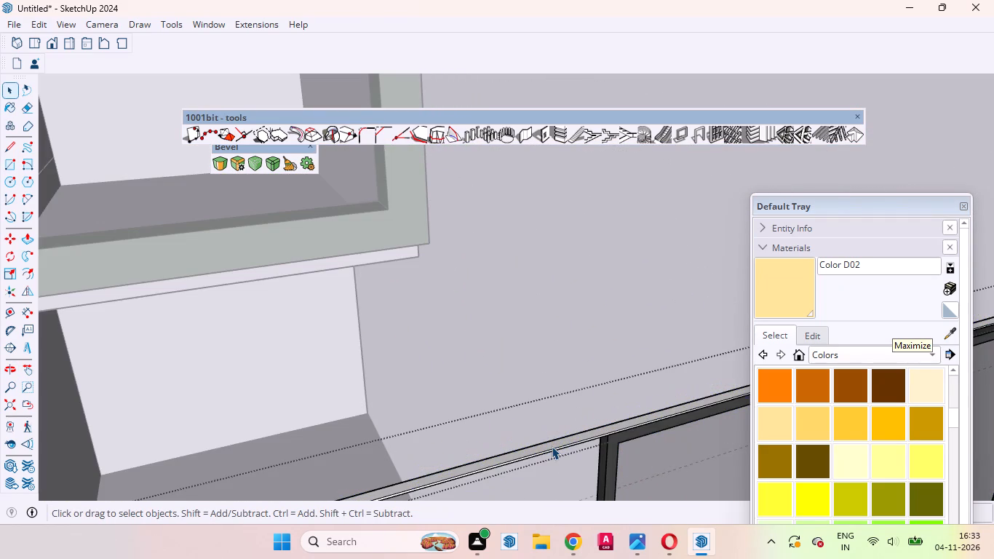
right_click(552, 446)
click(600, 68)
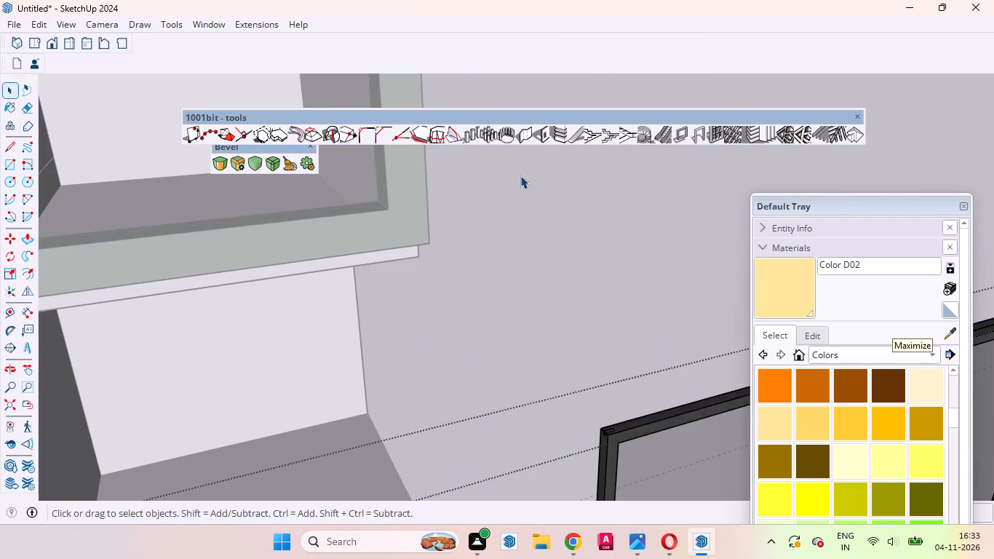
Erase the bottom track piece extending across the floor's front edge beside the glazed panels, and leave the window component.
scroll(328, 358, down, 12)
scroll(400, 324, up, 2)
scroll(405, 323, down, 2)
scroll(413, 475, up, 12)
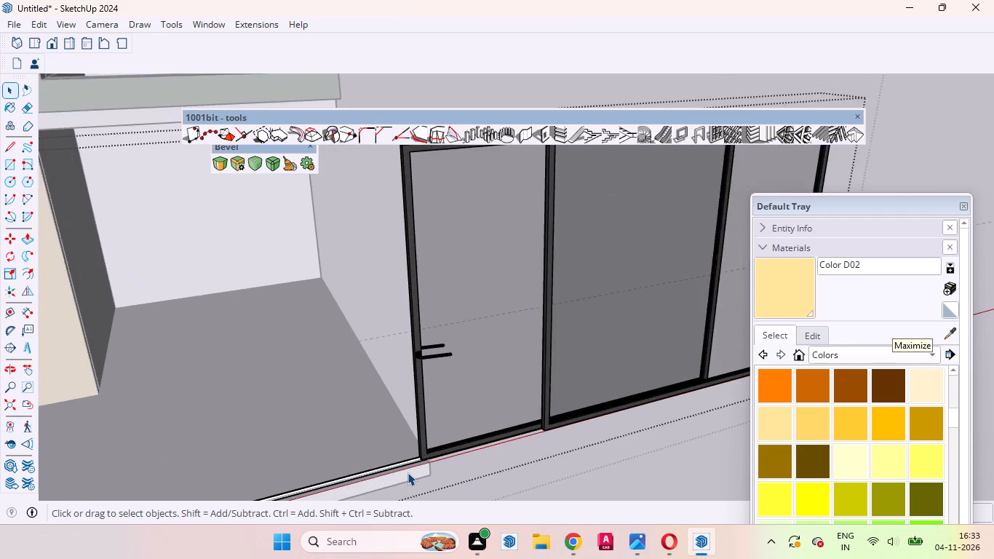
click(399, 462)
right_click(398, 462)
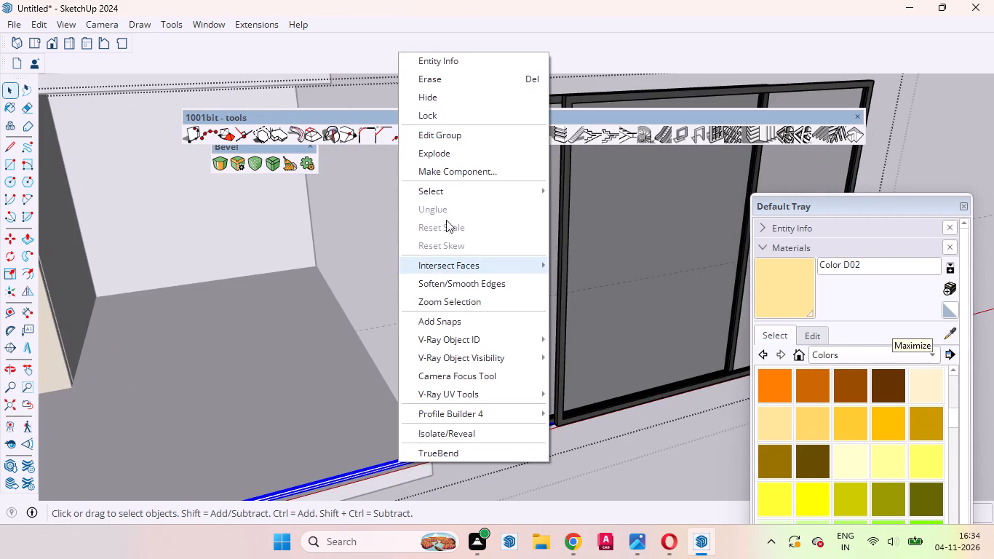
click(432, 81)
scroll(448, 369, down, 5)
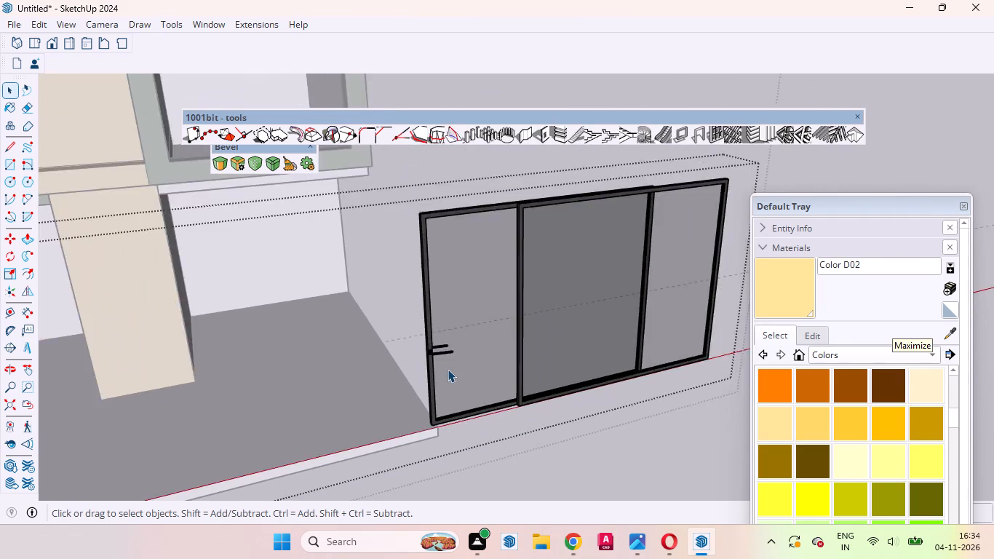
scroll(448, 369, down, 3)
scroll(448, 370, up, 1)
scroll(448, 370, down, 2)
click(541, 446)
Move the sliding window by its upper front corner from beside the floor slab to the ground-floor opening beneath the slatted side panel.
click(506, 338)
scroll(561, 368, down, 4)
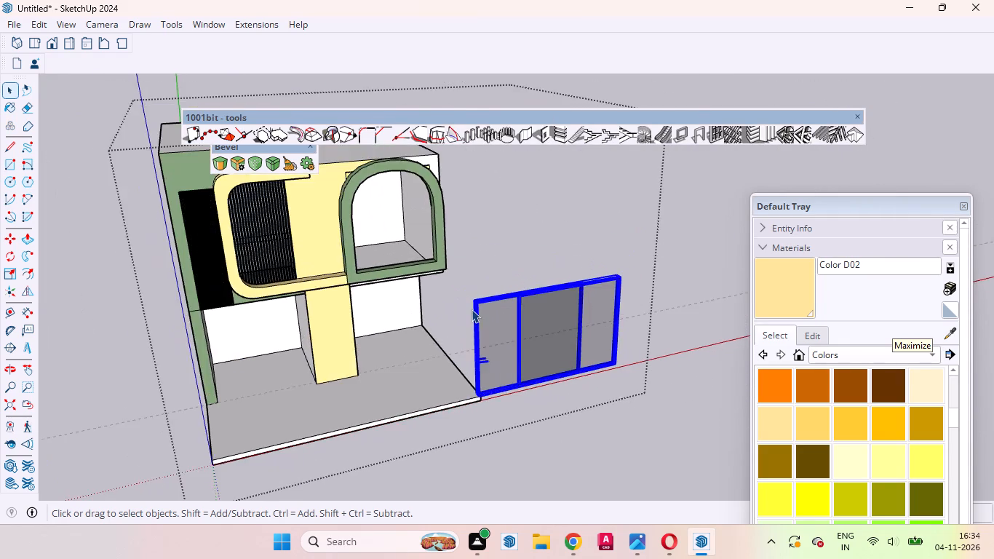
scroll(472, 309, up, 4)
middle_drag(498, 400, 552, 357)
scroll(544, 372, up, 11)
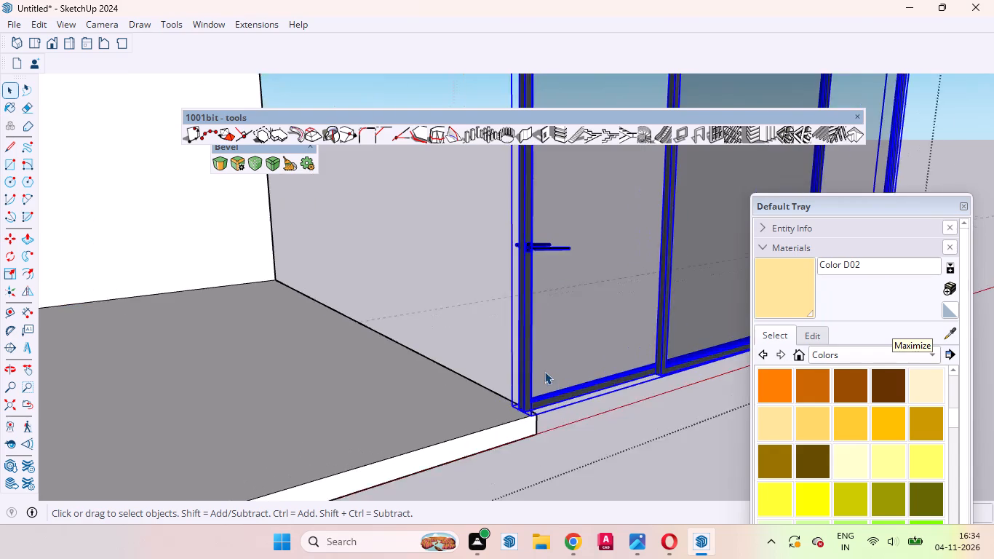
scroll(515, 427, down, 5)
scroll(536, 155, up, 1)
scroll(493, 336, down, 5)
scroll(512, 195, up, 7)
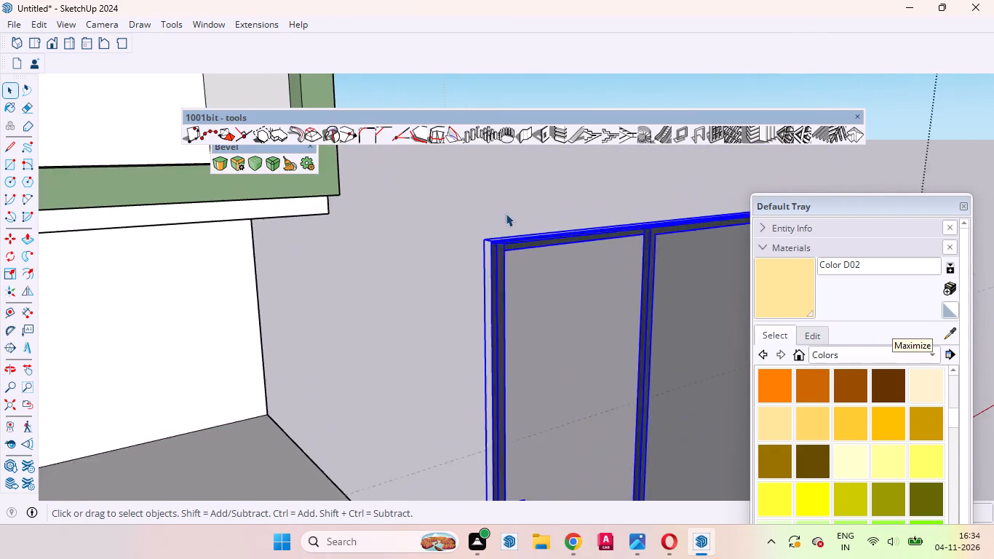
middle_drag(504, 255, 510, 359)
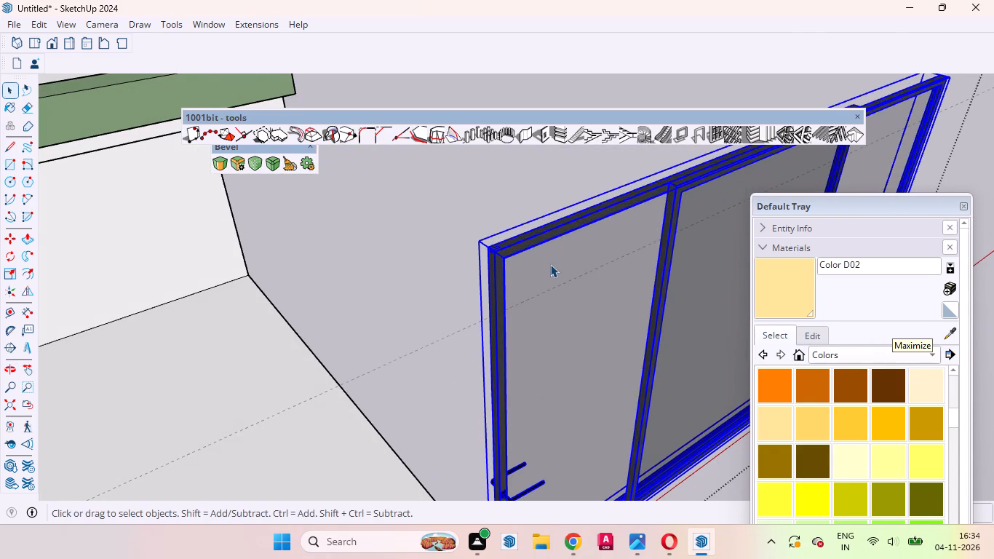
key(m)
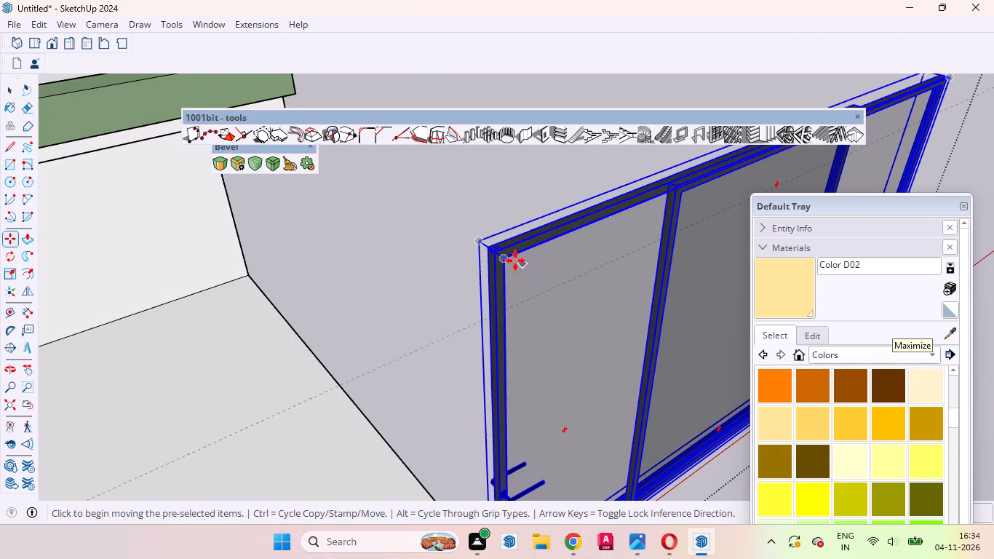
click(502, 256)
scroll(470, 255, down, 6)
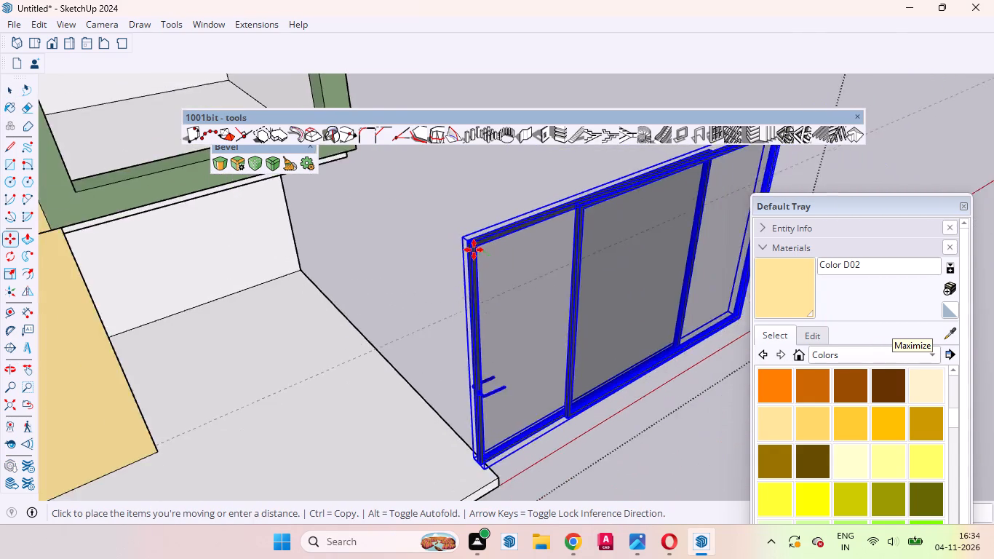
scroll(474, 250, down, 20)
scroll(389, 255, up, 11)
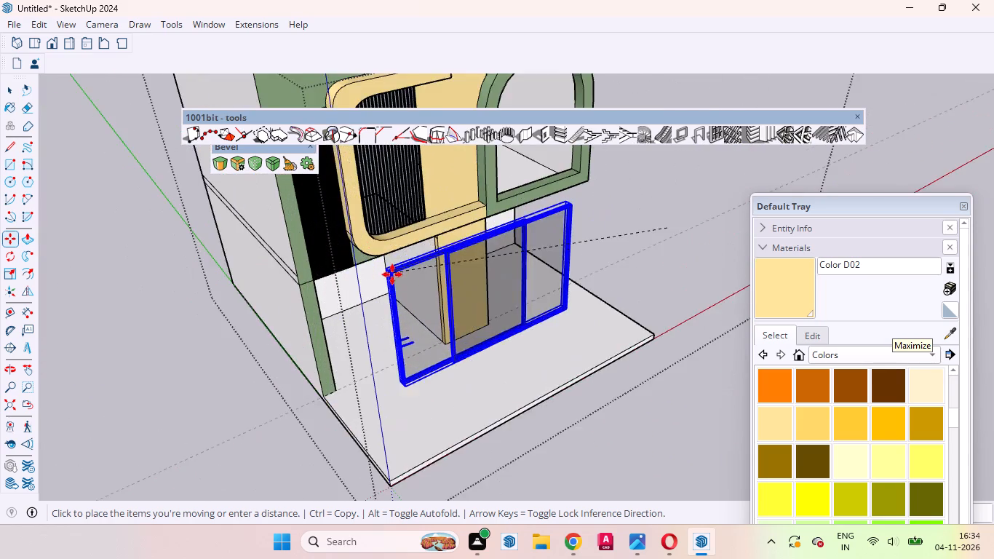
scroll(392, 274, up, 3)
middle_drag(382, 290, 244, 239)
scroll(255, 263, down, 5)
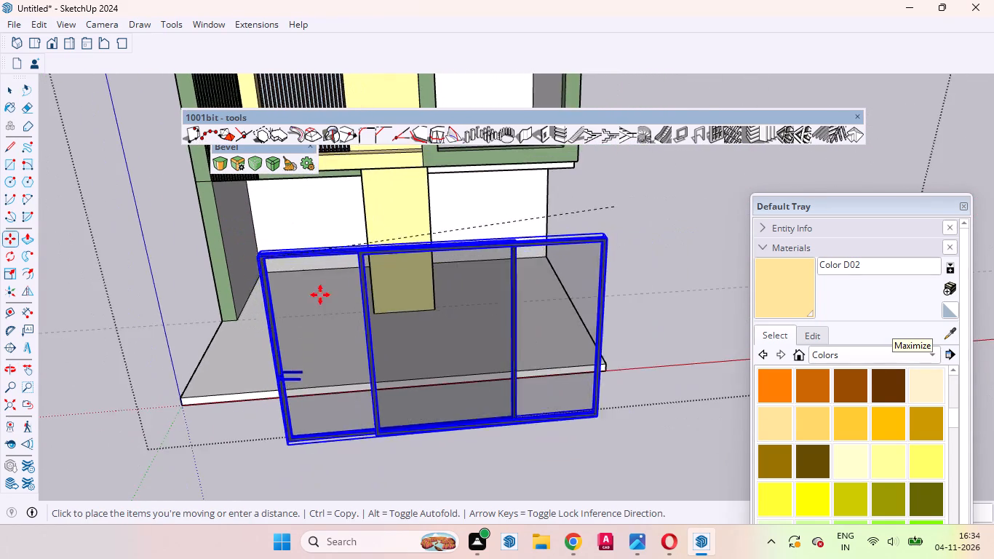
scroll(322, 298, down, 4)
scroll(284, 263, up, 1)
middle_drag(283, 261, 233, 183)
scroll(234, 187, up, 1)
scroll(312, 324, down, 11)
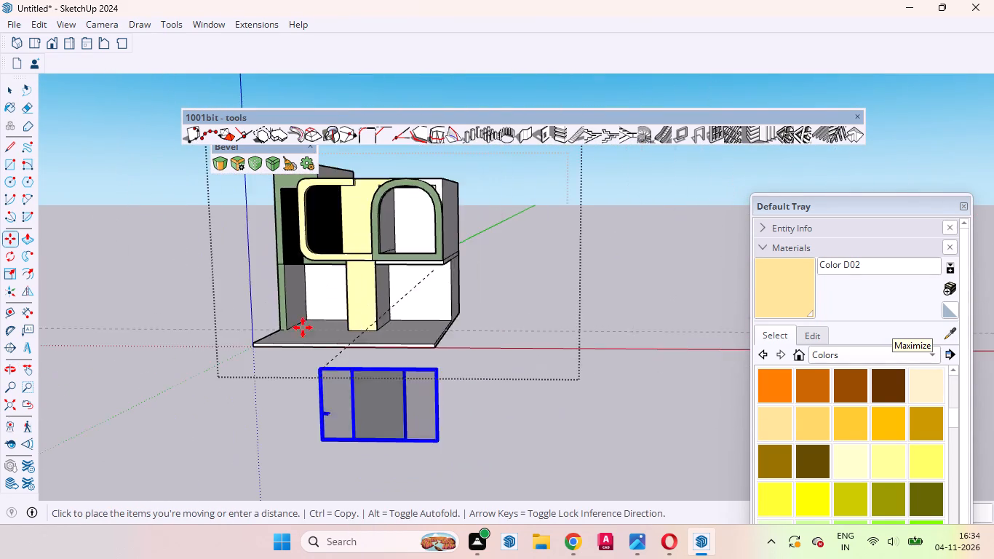
scroll(290, 296, up, 20)
scroll(290, 296, up, 5)
middle_drag(288, 260, 290, 222)
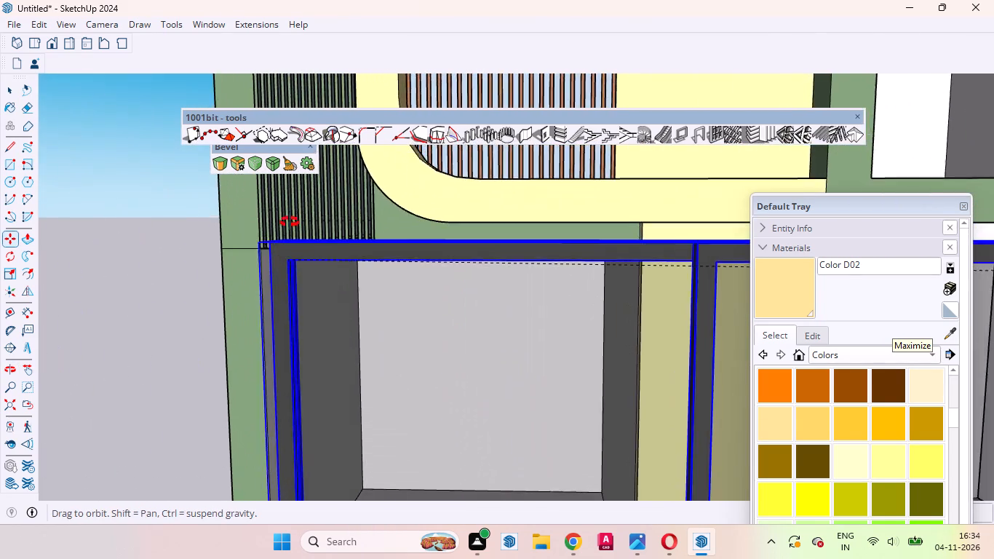
middle_drag(290, 222, 296, 204)
scroll(298, 263, up, 7)
click(317, 345)
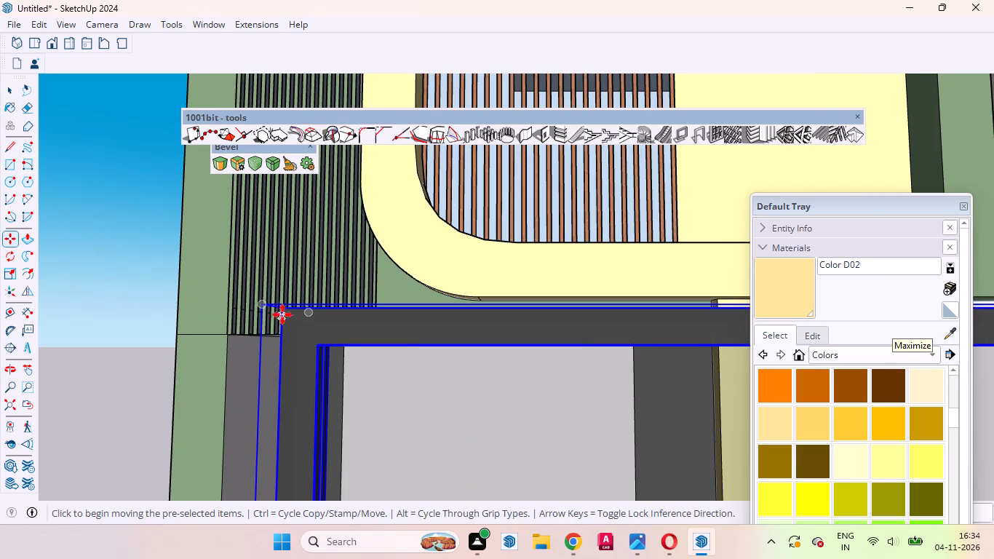
Move the sliding window by its outer top corner onto the edge where the opening's side wall meets the ceiling.
click(261, 304)
scroll(276, 345, up, 11)
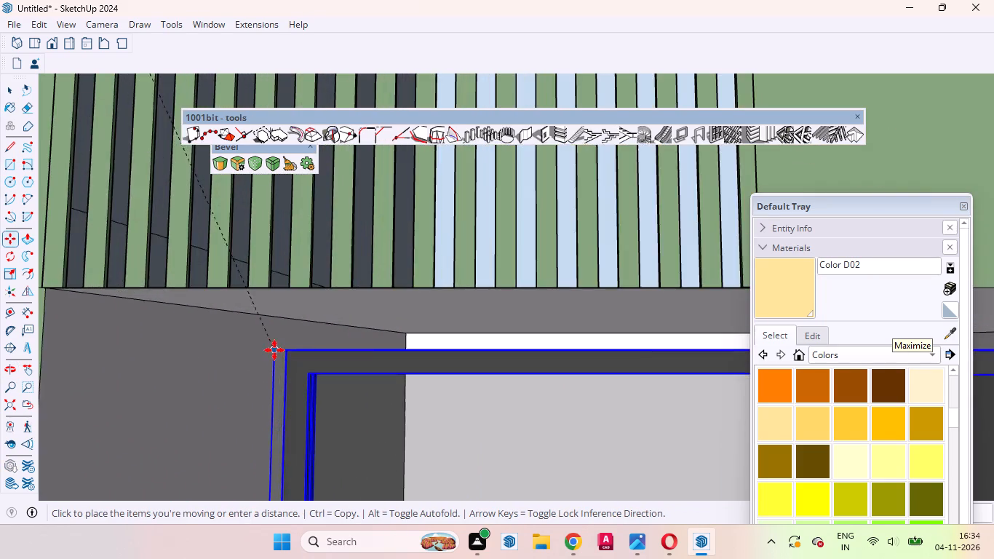
middle_drag(274, 353, 245, 299)
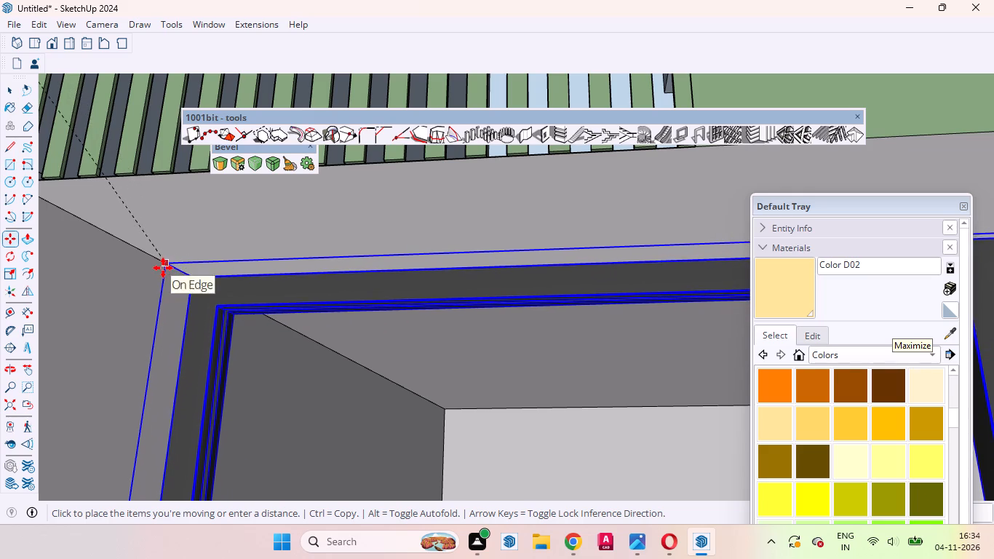
click(161, 261)
Scale the sliding window's width about its opposite side so it spans from the green side wall to the yellow pillar.
scroll(283, 318, down, 5)
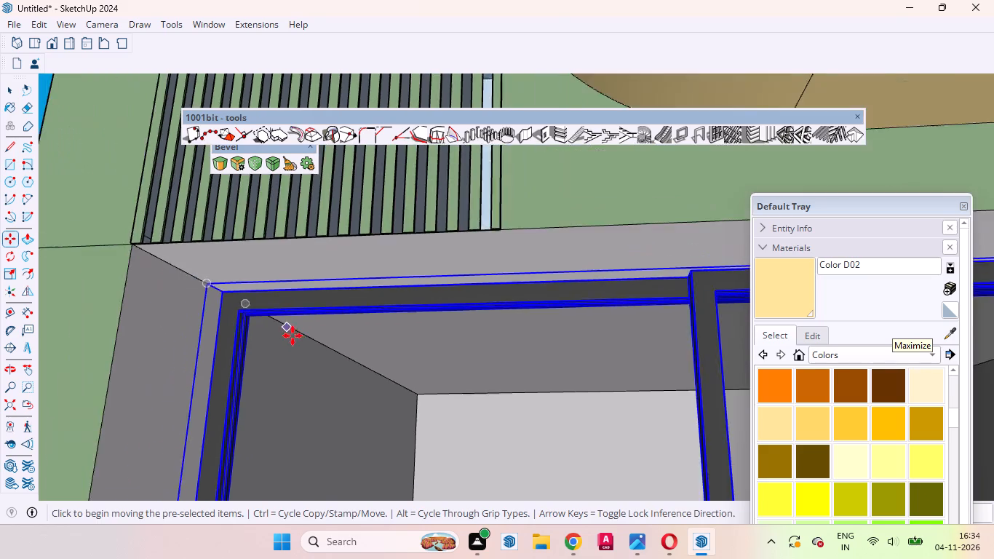
scroll(293, 336, down, 20)
scroll(293, 336, down, 10)
middle_drag(346, 395, 463, 485)
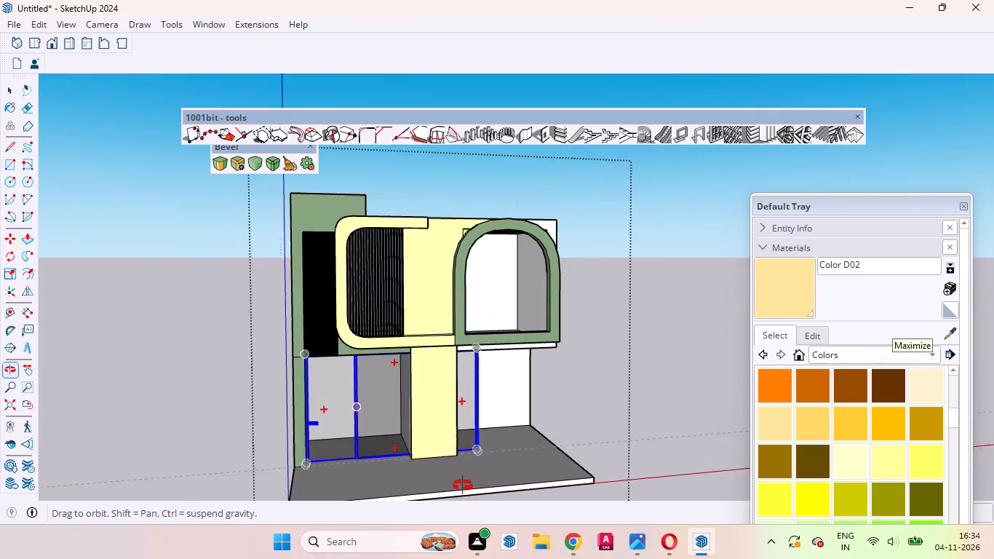
middle_drag(463, 485, 491, 484)
key(s)
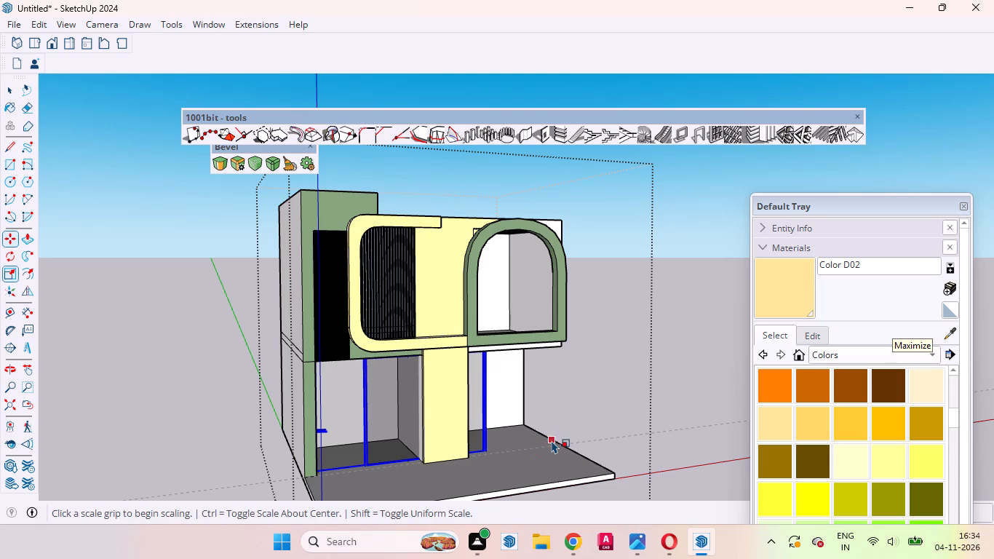
scroll(484, 395, up, 2)
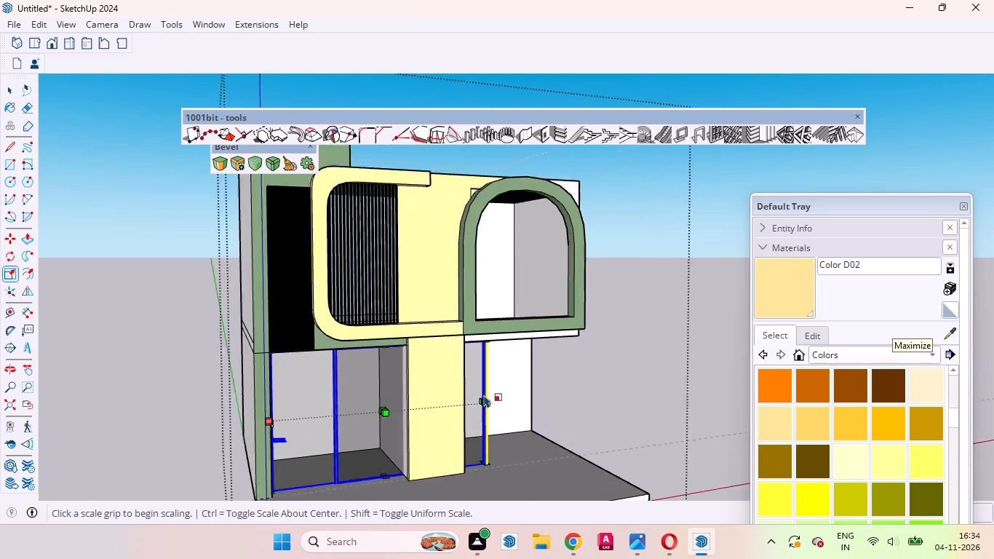
scroll(484, 395, up, 2)
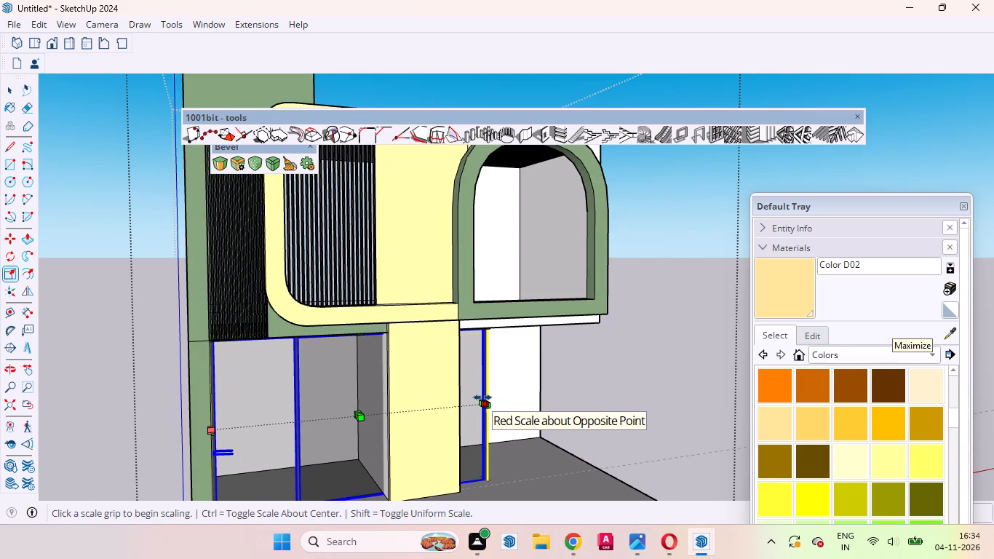
click(482, 397)
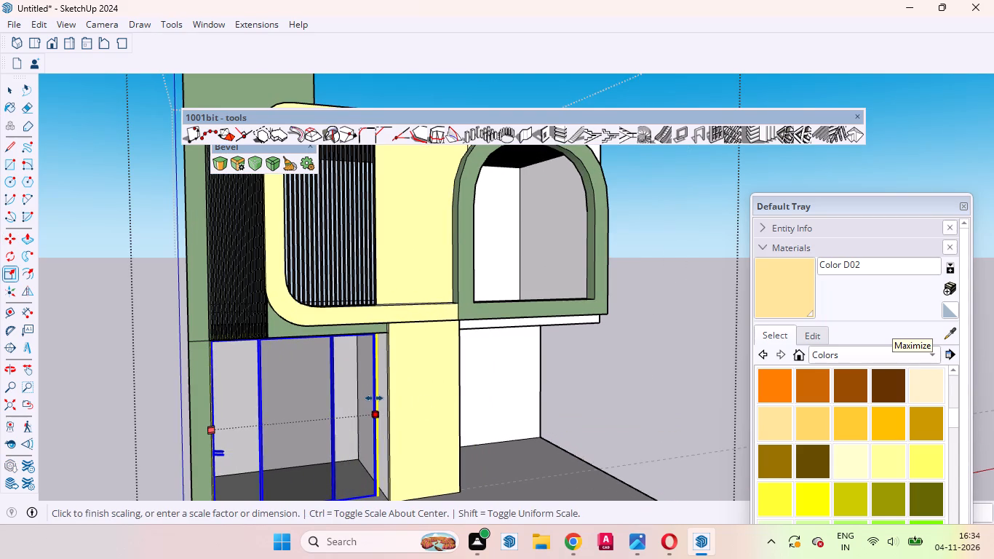
click(382, 397)
Scale the sliding window's height from its bottom edge to fit the ground-floor opening down to the floor, and deselect it.
scroll(435, 385, down, 4)
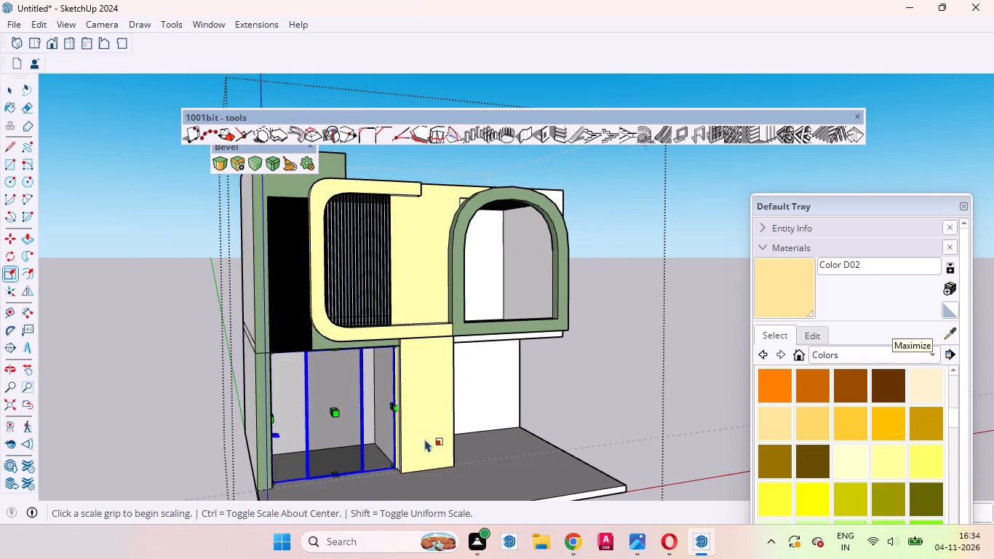
scroll(358, 462, up, 8)
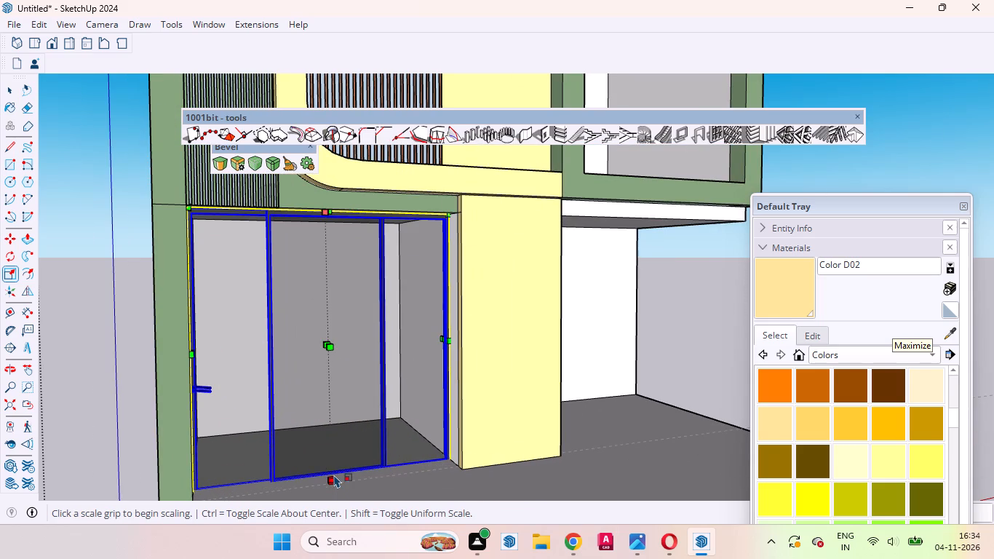
click(333, 472)
click(333, 470)
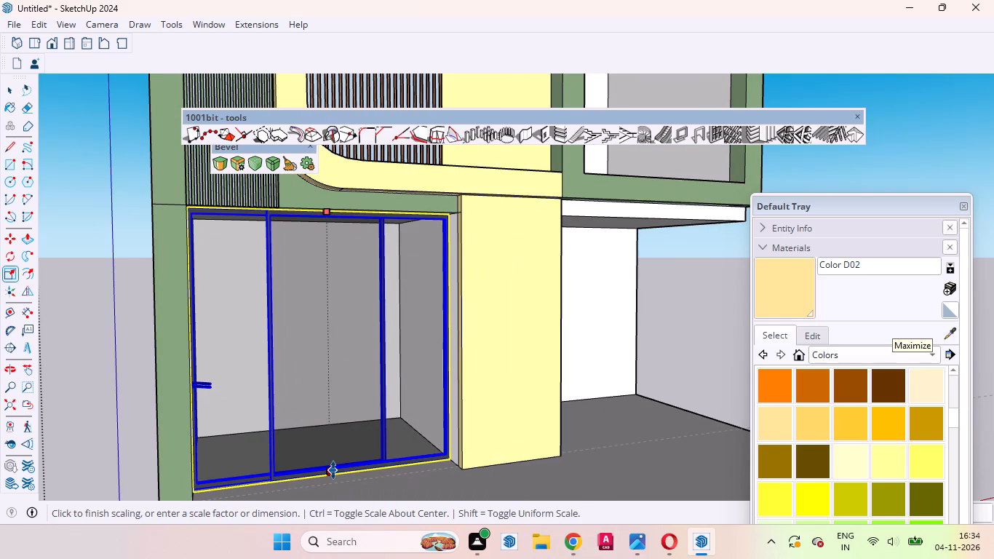
scroll(343, 442, down, 9)
middle_drag(370, 427, 258, 349)
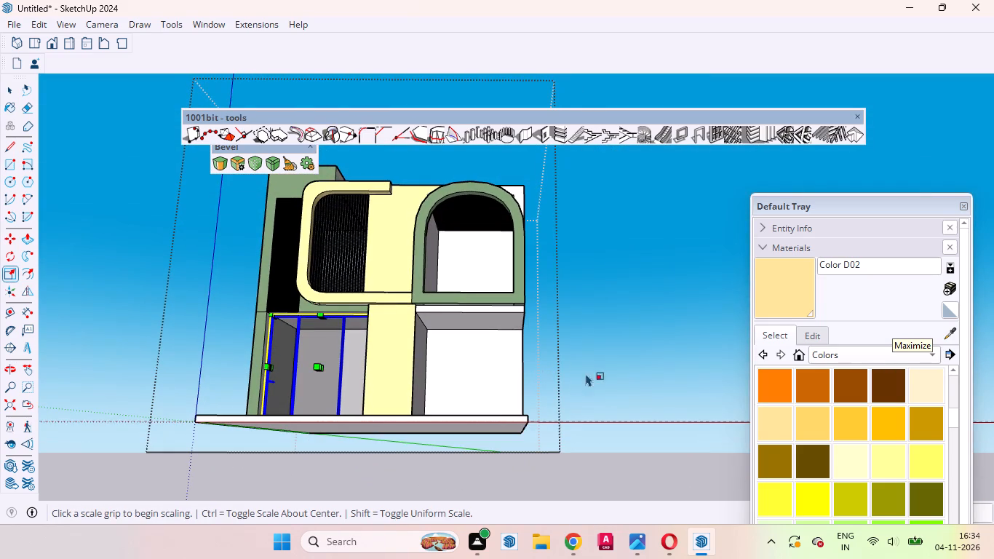
key(space)
click(625, 383)
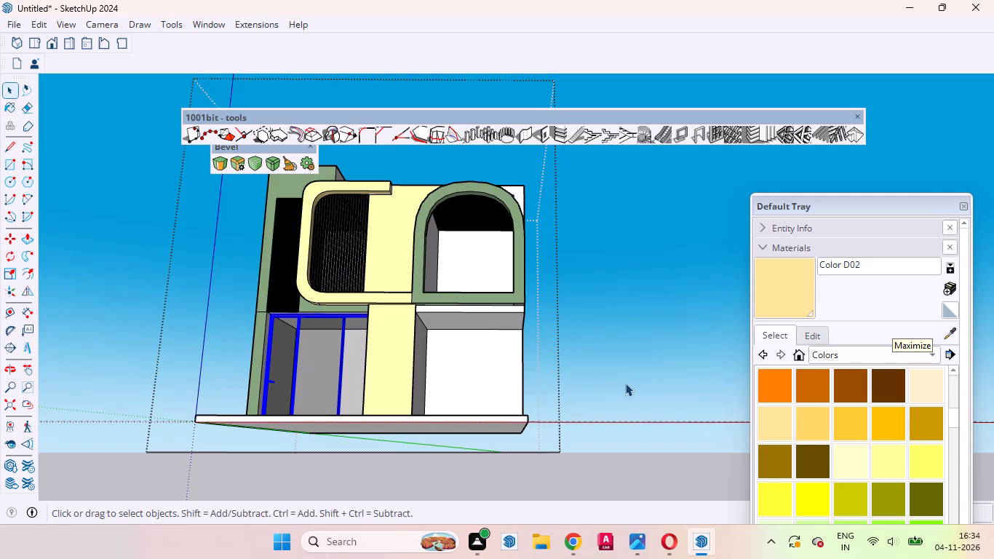
Move the sliding window farther back into the ground-floor opening along the edge between the side wall and ceiling.
scroll(311, 358, up, 11)
scroll(246, 293, down, 3)
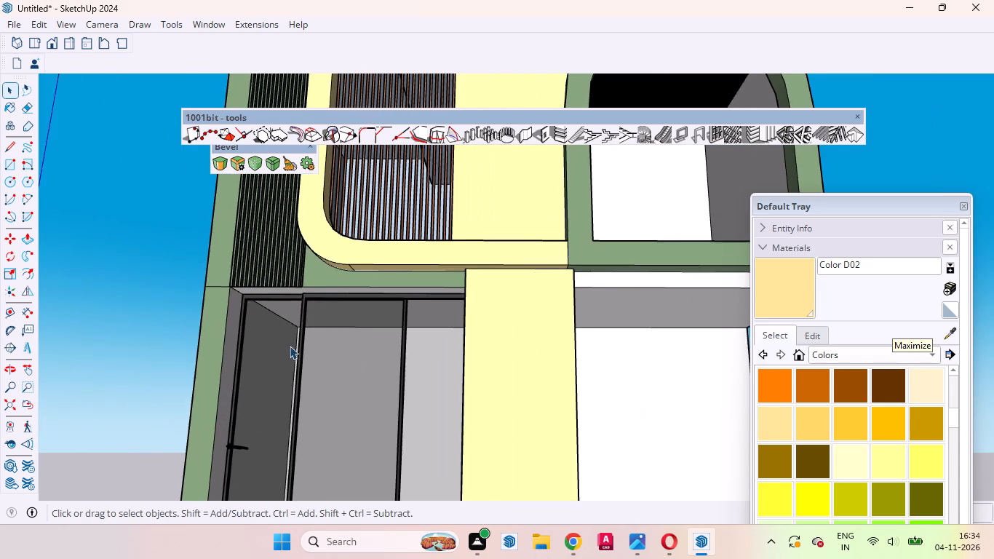
middle_drag(288, 354, 259, 360)
scroll(285, 340, up, 4)
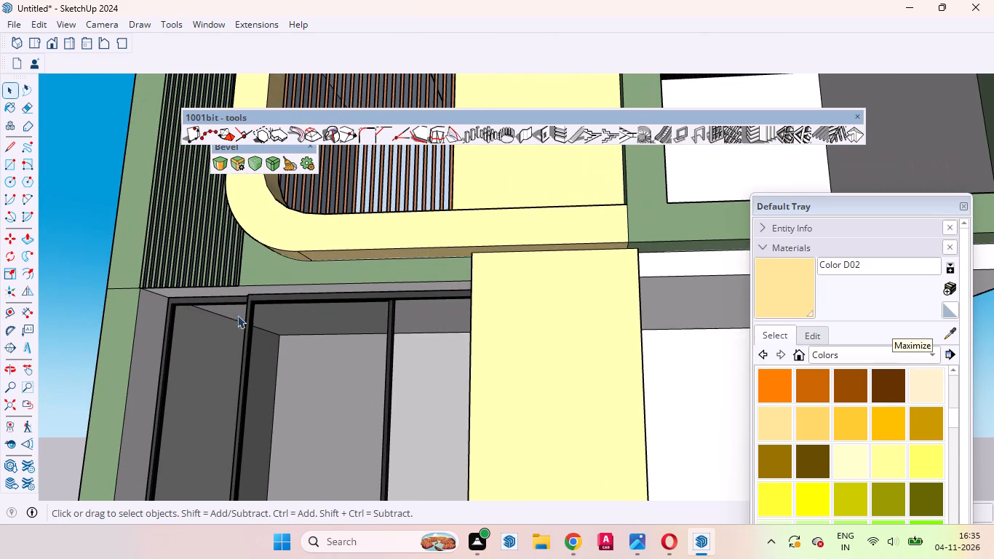
click(249, 317)
scroll(396, 309, down, 4)
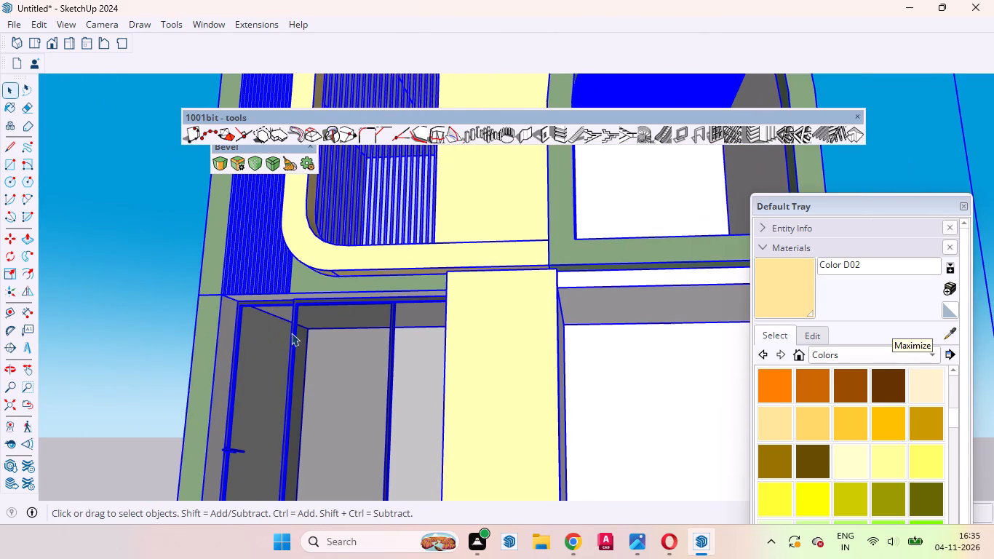
double_click(302, 325)
scroll(271, 316, up, 4)
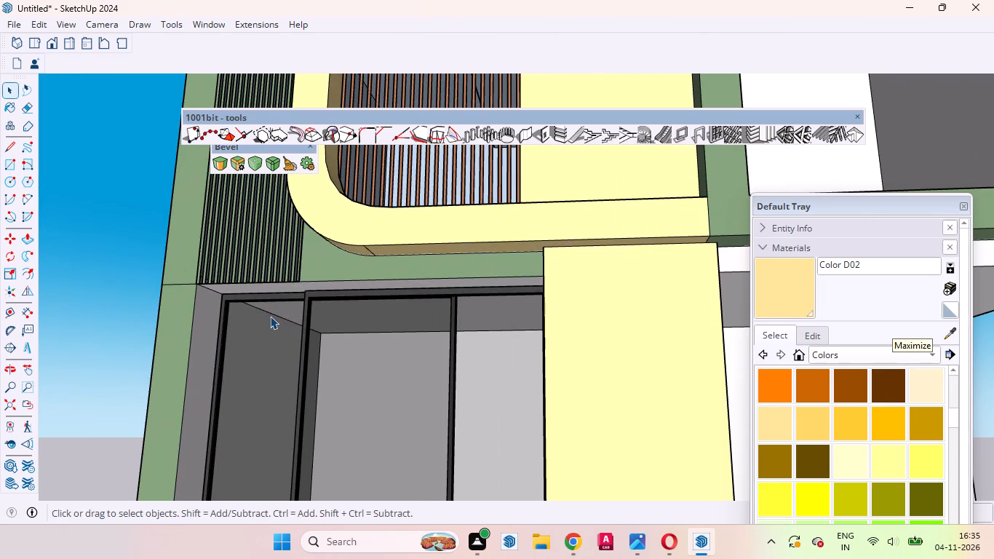
click(293, 333)
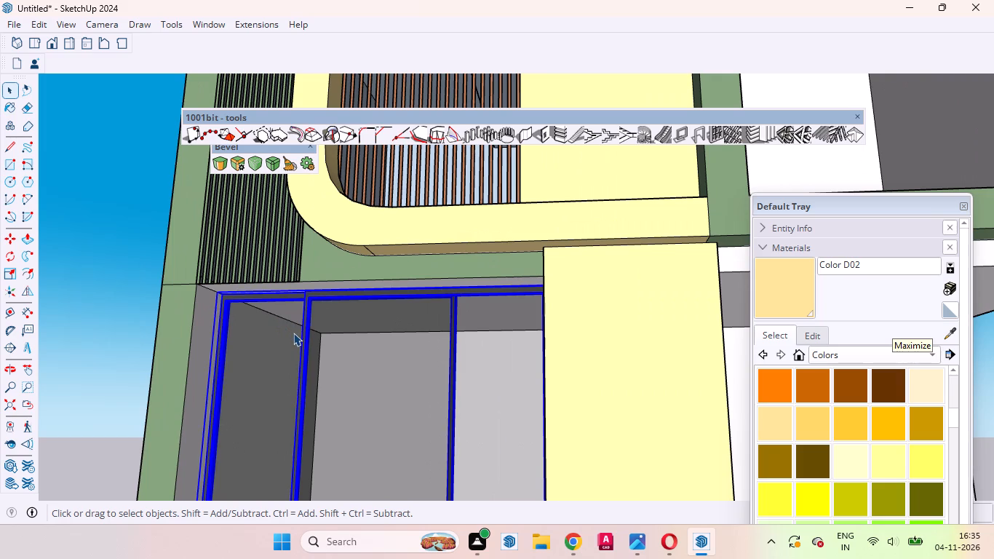
scroll(203, 296, up, 6)
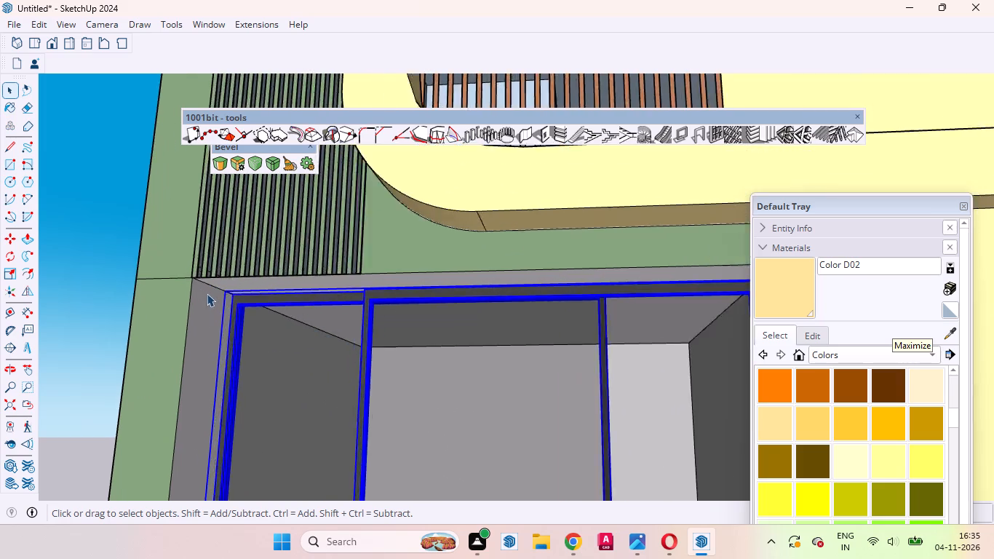
scroll(207, 293, up, 2)
middle_drag(225, 301, 140, 282)
scroll(165, 281, up, 4)
middle_drag(206, 338, 171, 330)
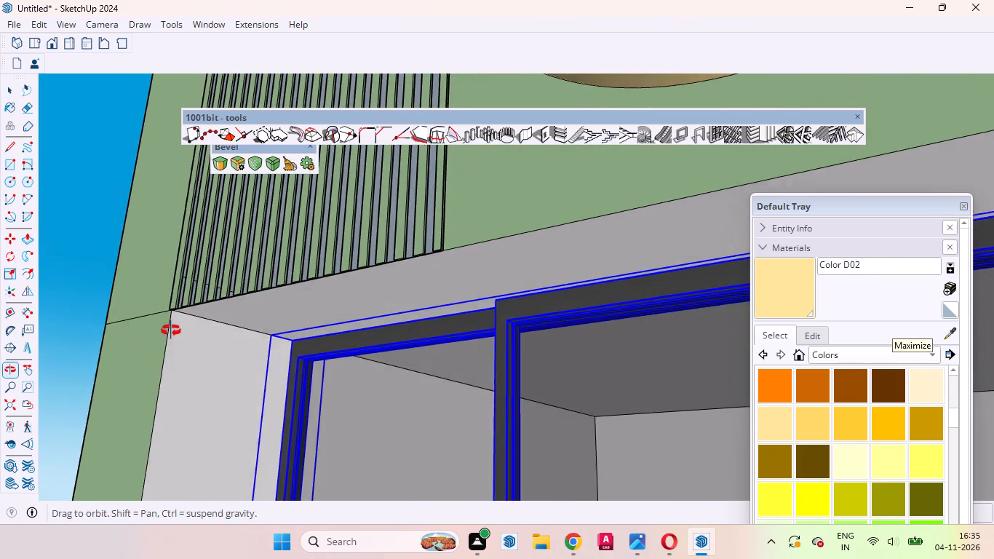
middle_drag(171, 330, 170, 330)
key(m)
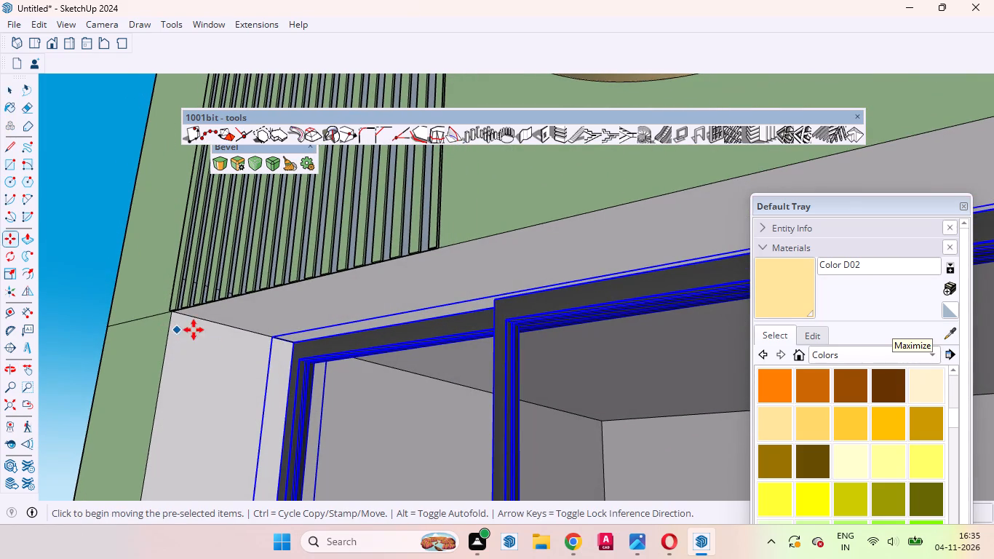
click(194, 322)
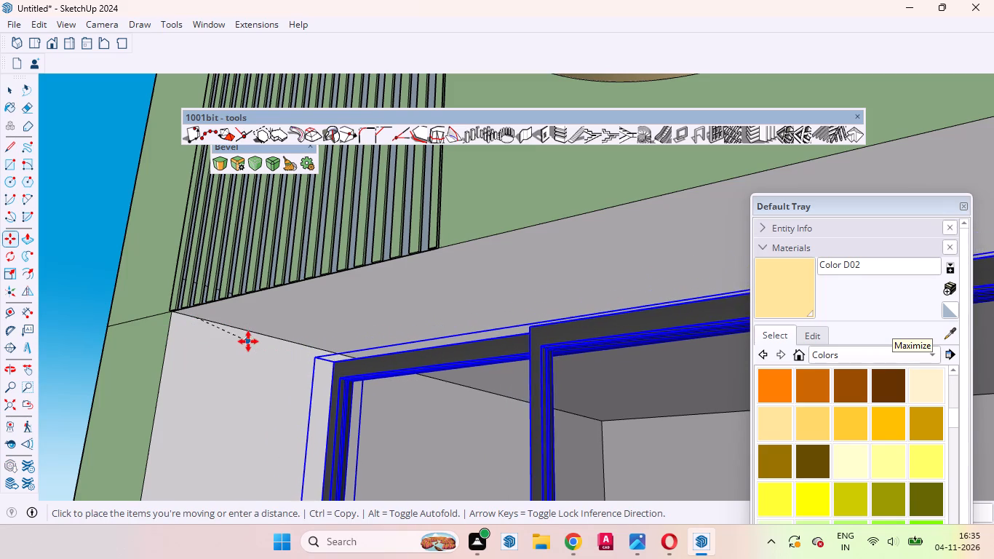
click(281, 347)
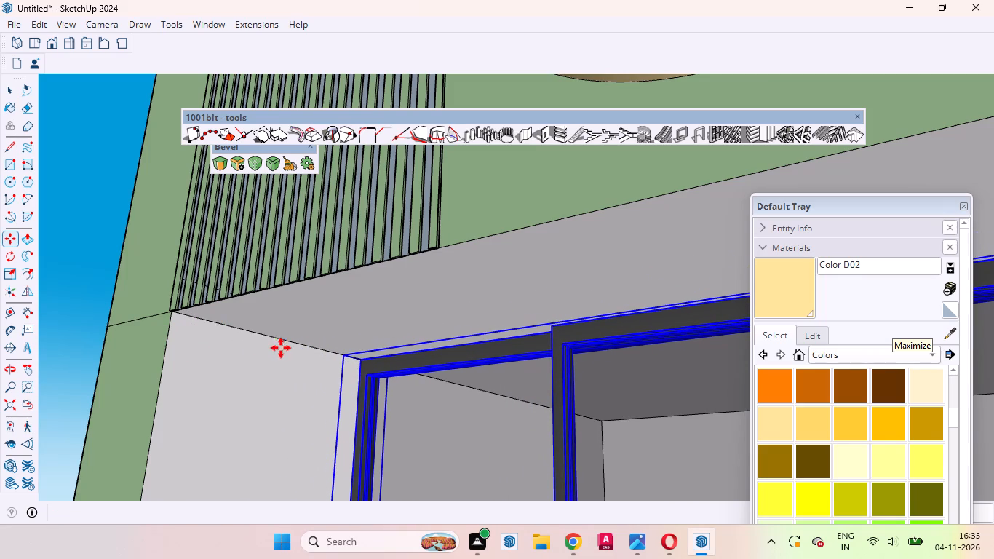
scroll(244, 362, down, 15)
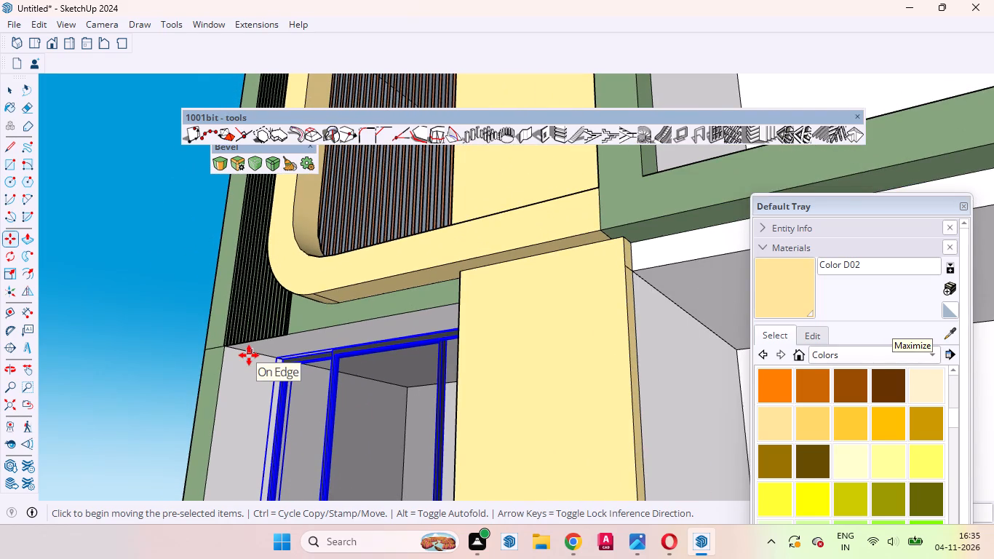
Deselect the sliding window and examine how it sits in the ground-floor opening.
key(space)
click(154, 205)
middle_drag(223, 309, 283, 342)
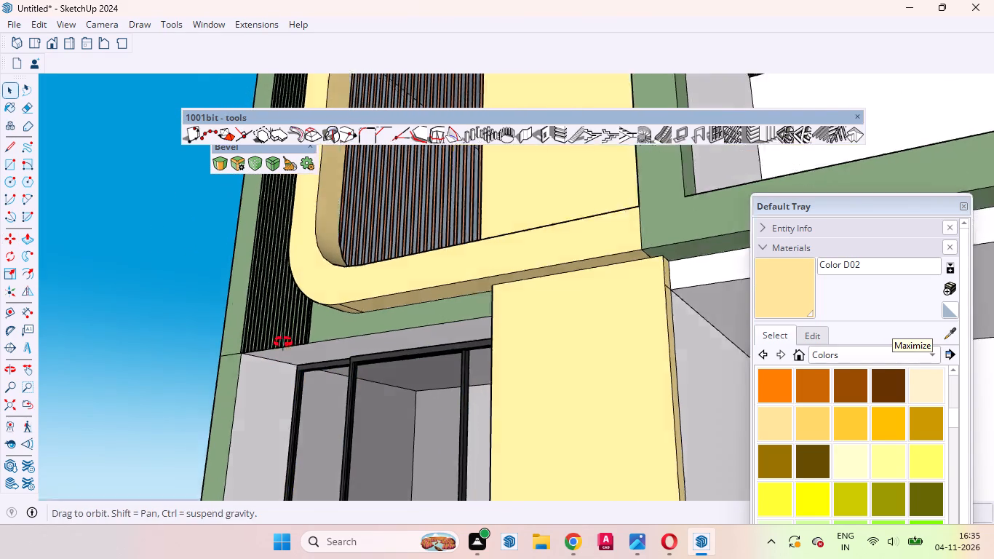
middle_drag(283, 342, 328, 366)
scroll(250, 289, down, 16)
middle_drag(309, 349, 410, 412)
scroll(424, 403, up, 4)
middle_drag(428, 419, 362, 378)
scroll(335, 360, up, 4)
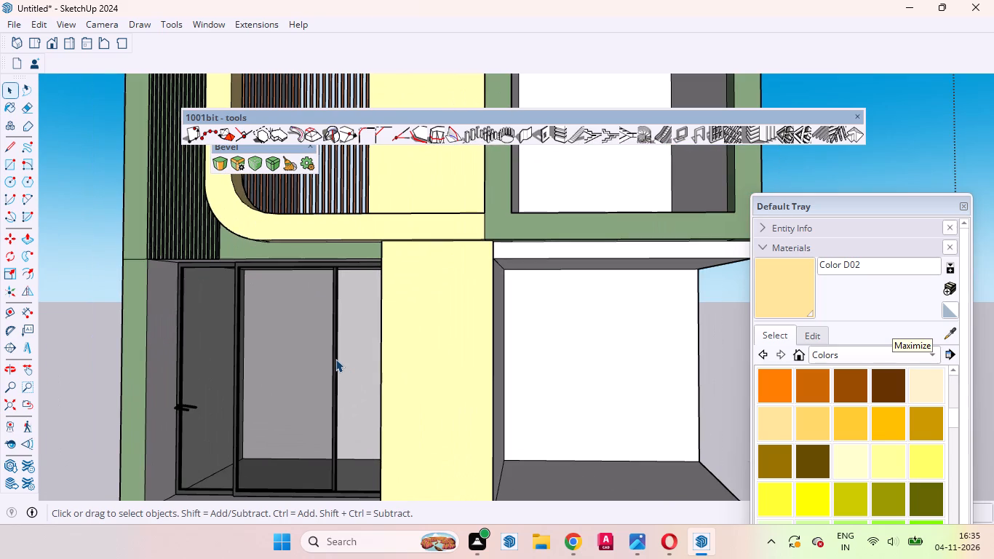
scroll(300, 337, down, 8)
middle_drag(420, 350, 418, 351)
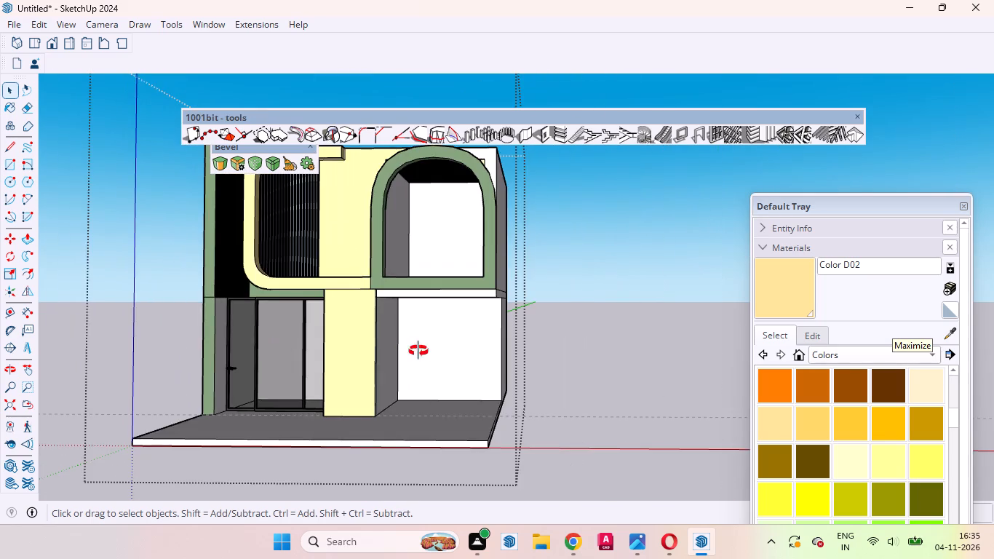
Draw a vertical line on the green-side inner wall of the opening, from ceiling to floor, just in front of the window frame.
middle_drag(418, 351, 271, 282)
scroll(272, 331, up, 12)
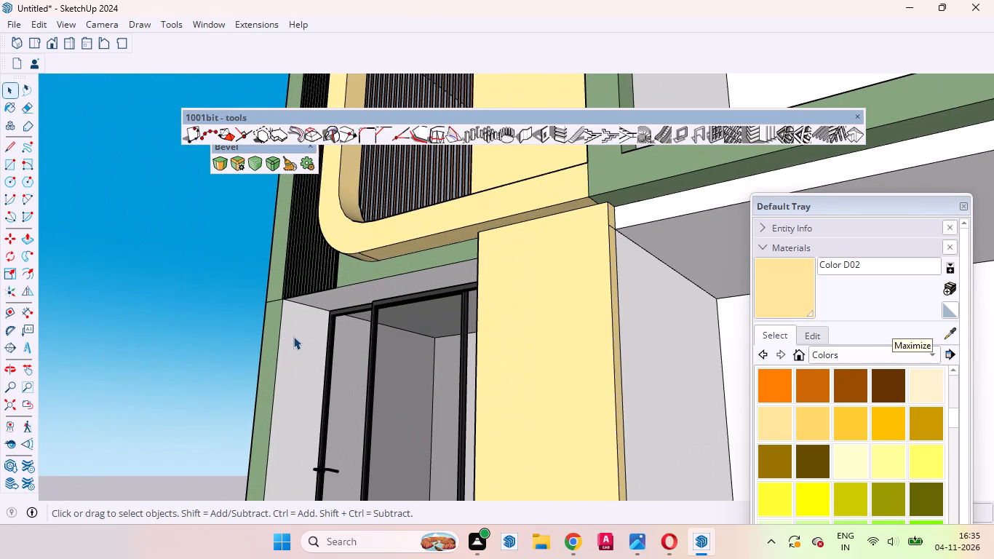
click(293, 336)
scroll(298, 337, down, 9)
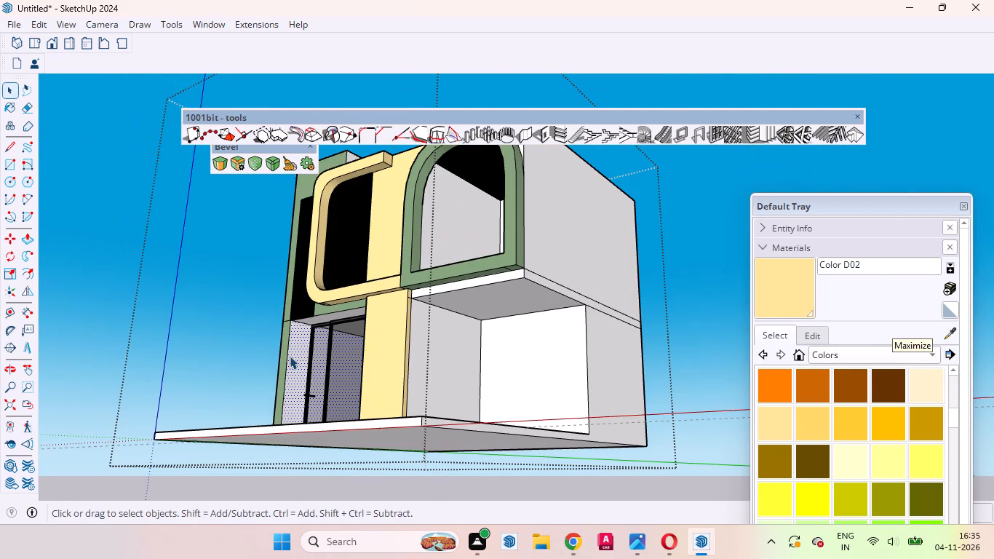
click(293, 355)
scroll(293, 354, up, 9)
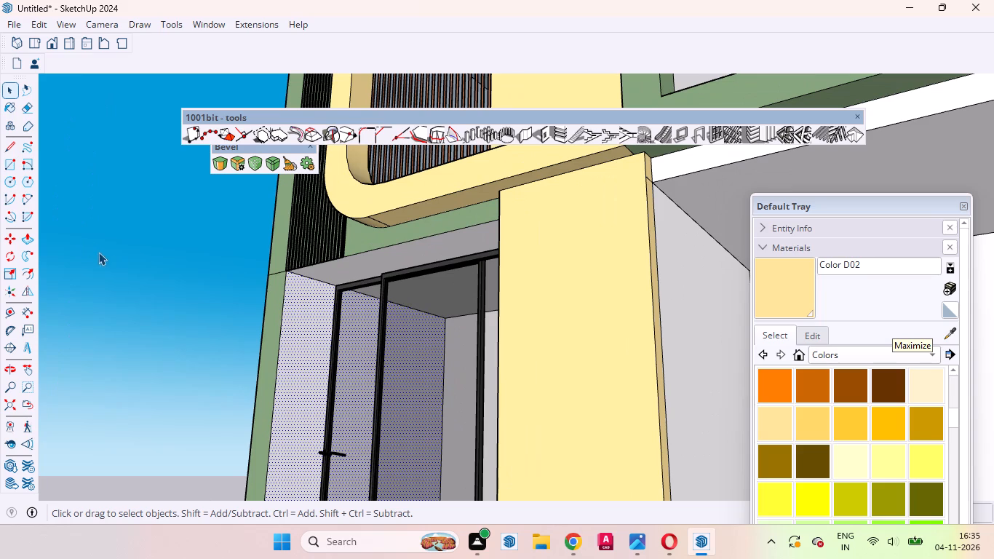
click(11, 148)
scroll(362, 307, up, 2)
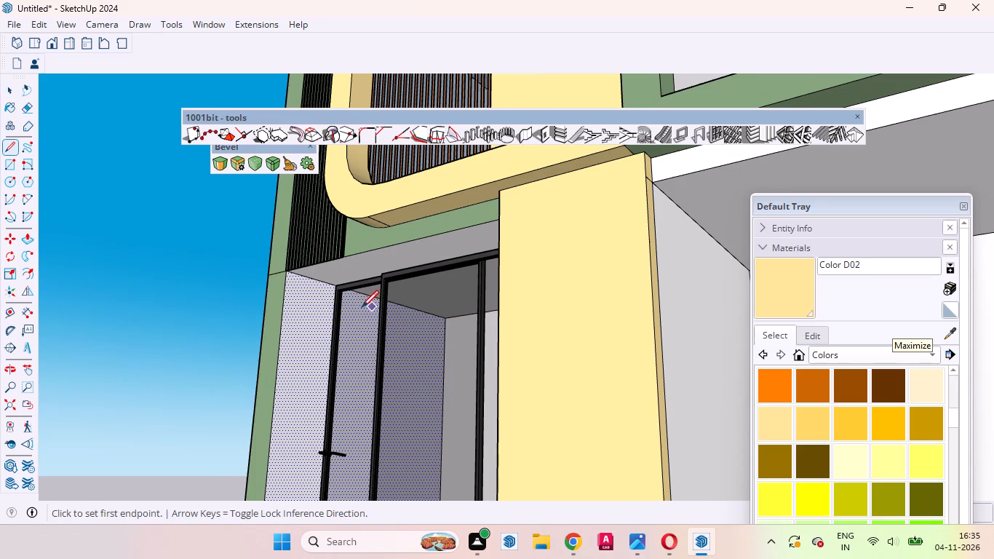
scroll(362, 307, up, 5)
click(316, 264)
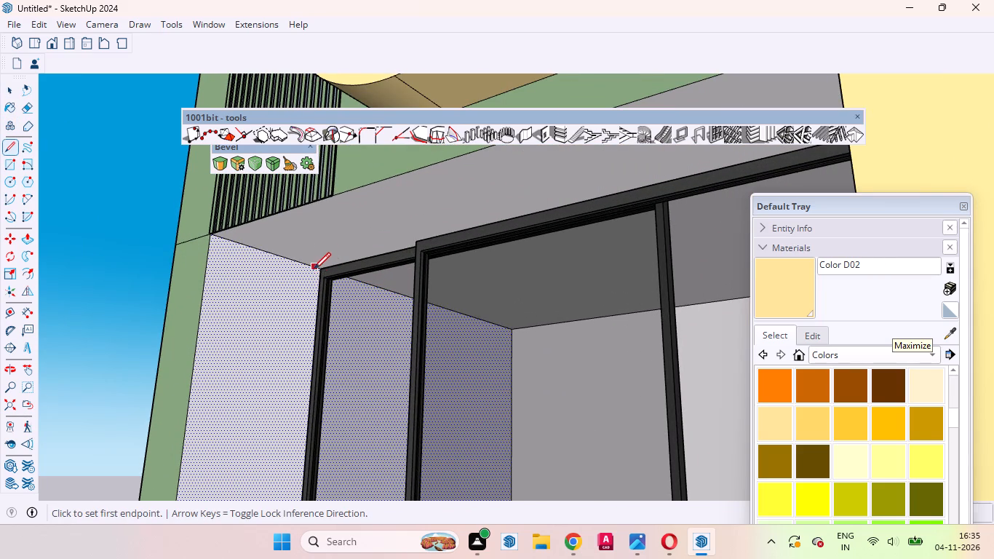
scroll(205, 327, down, 17)
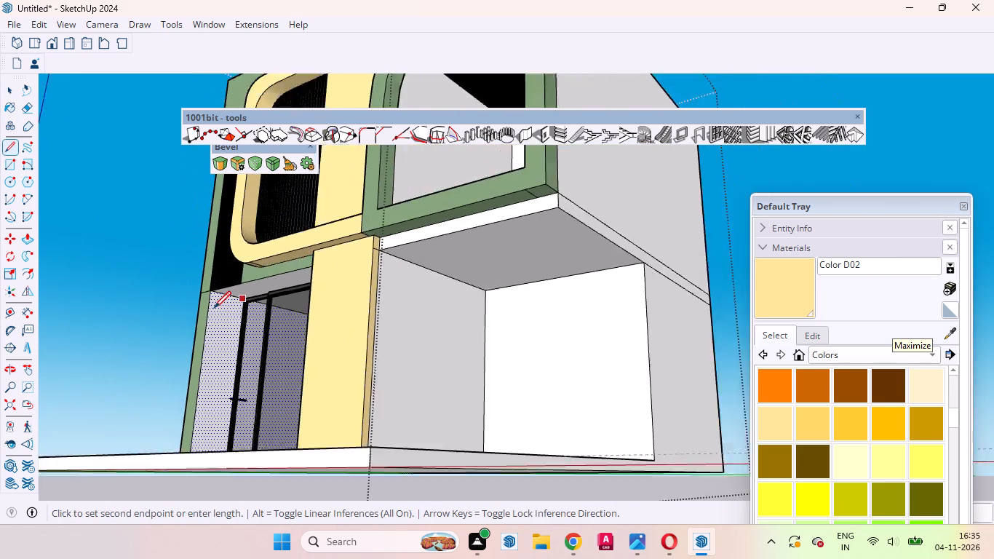
scroll(214, 308, down, 3)
scroll(218, 370, up, 5)
middle_drag(228, 376, 259, 469)
scroll(250, 452, up, 9)
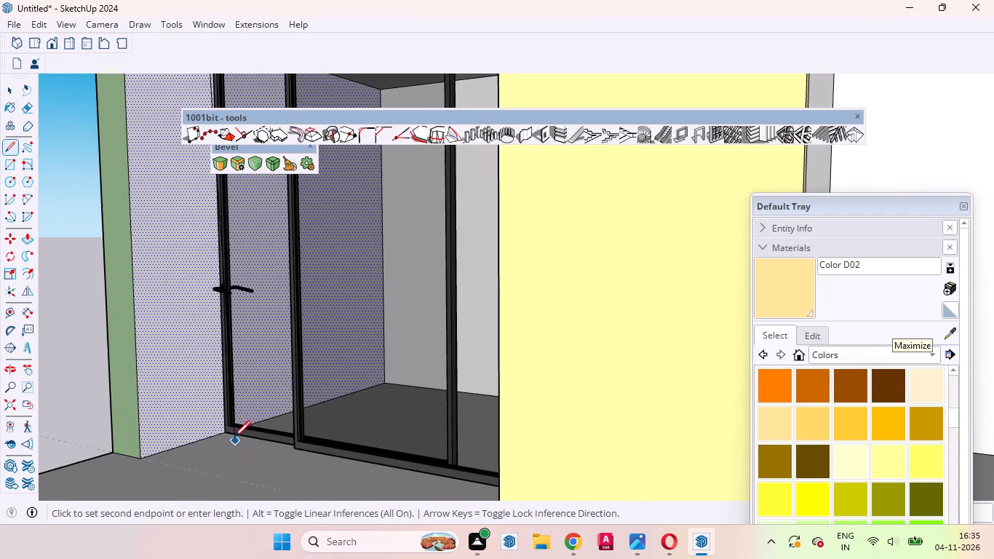
scroll(223, 427, up, 5)
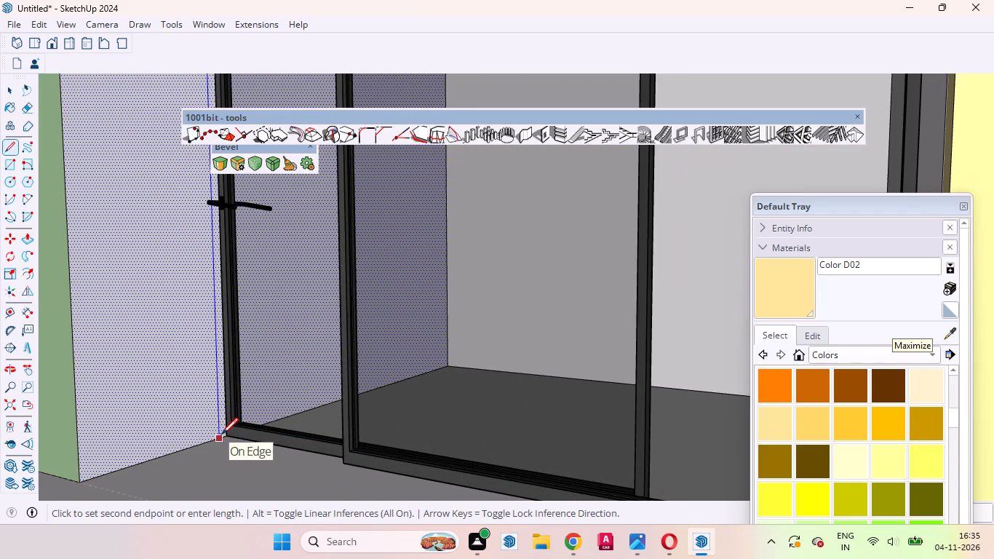
click(221, 435)
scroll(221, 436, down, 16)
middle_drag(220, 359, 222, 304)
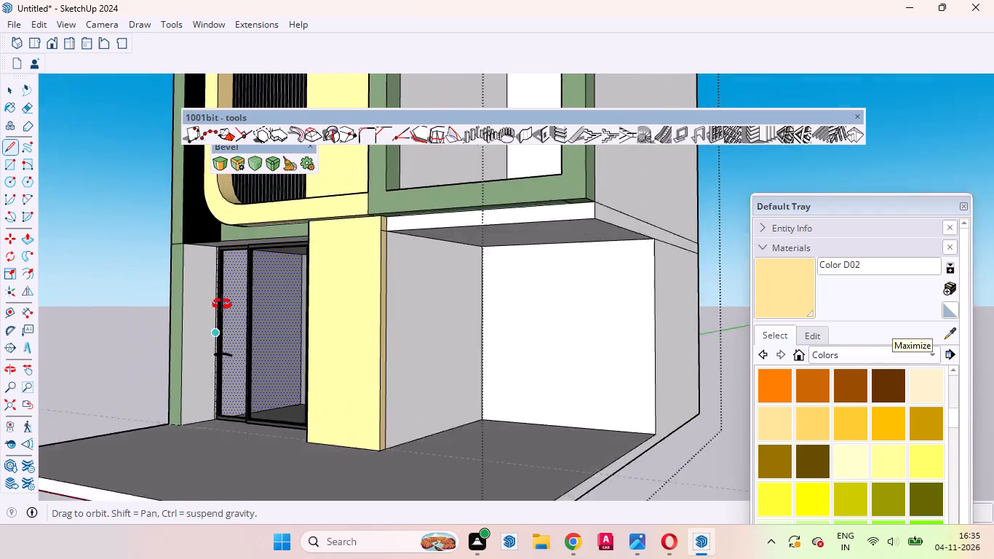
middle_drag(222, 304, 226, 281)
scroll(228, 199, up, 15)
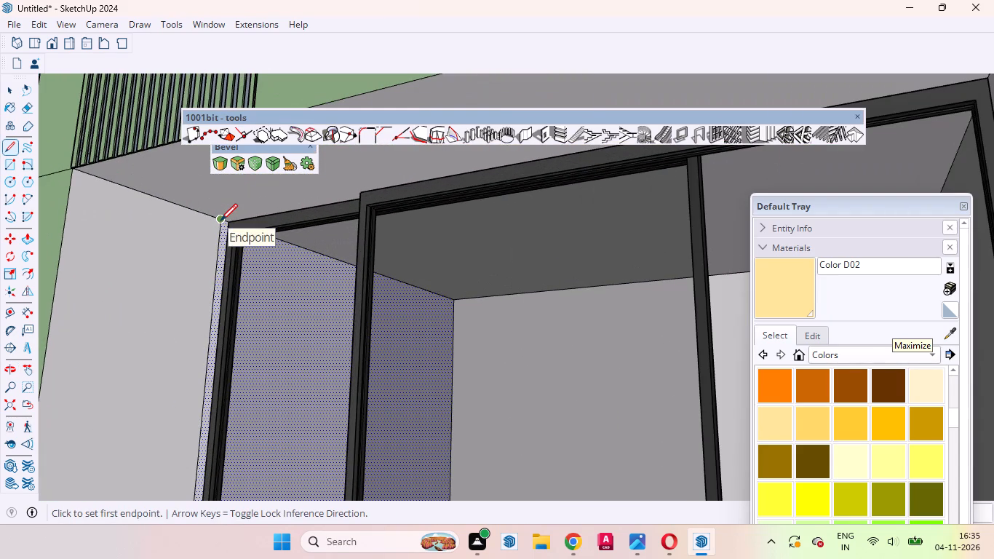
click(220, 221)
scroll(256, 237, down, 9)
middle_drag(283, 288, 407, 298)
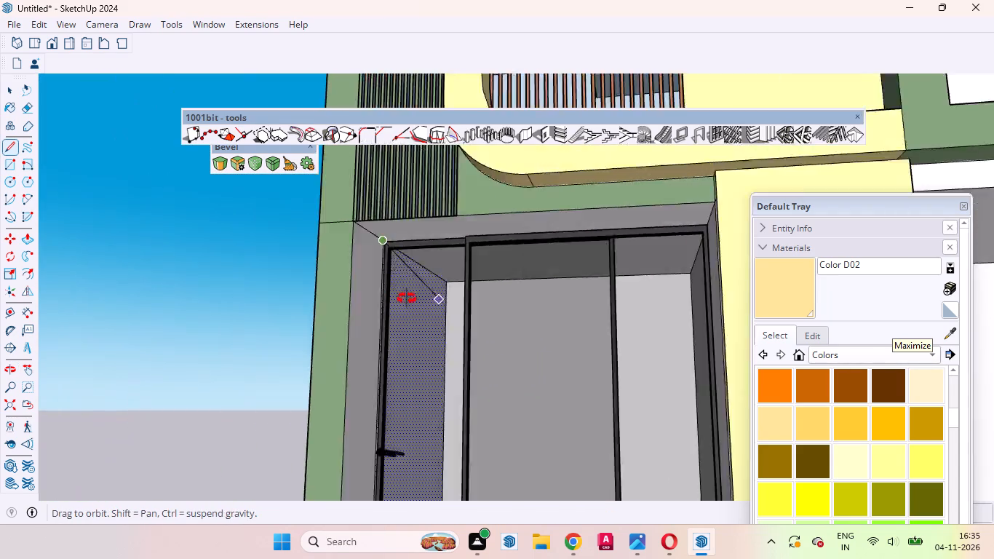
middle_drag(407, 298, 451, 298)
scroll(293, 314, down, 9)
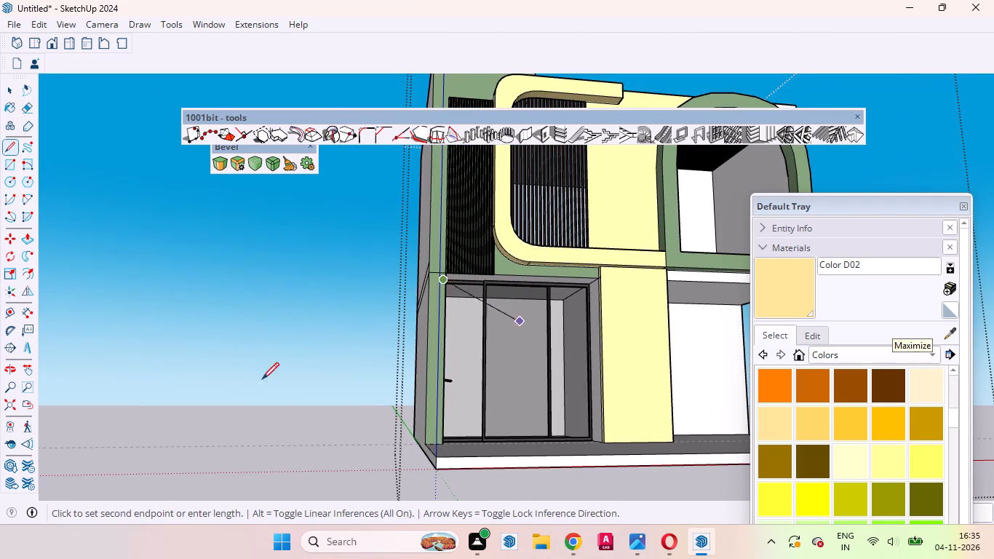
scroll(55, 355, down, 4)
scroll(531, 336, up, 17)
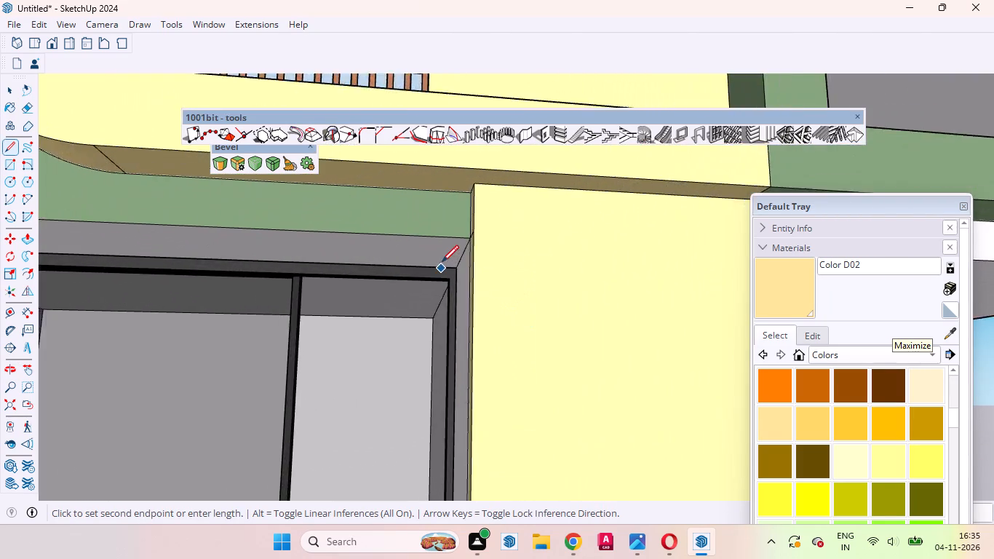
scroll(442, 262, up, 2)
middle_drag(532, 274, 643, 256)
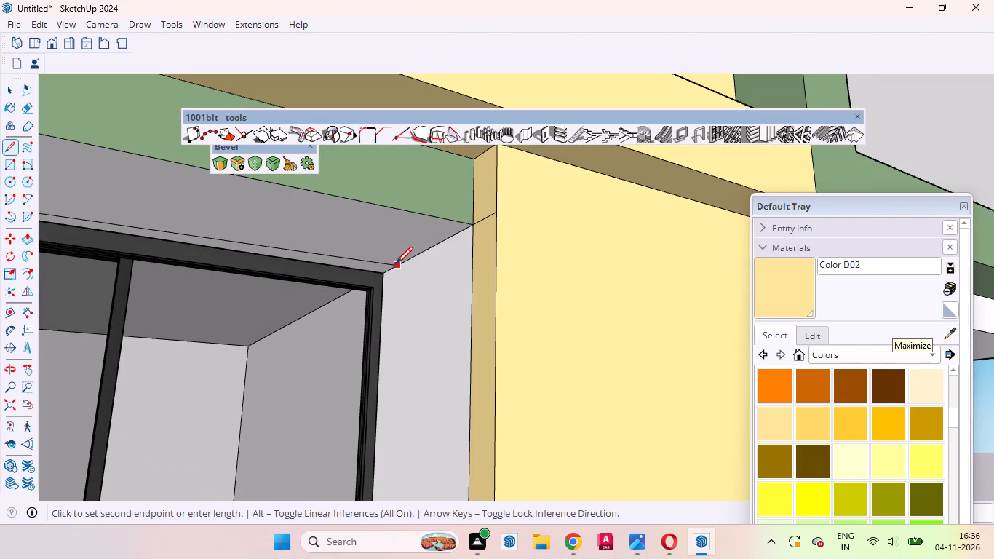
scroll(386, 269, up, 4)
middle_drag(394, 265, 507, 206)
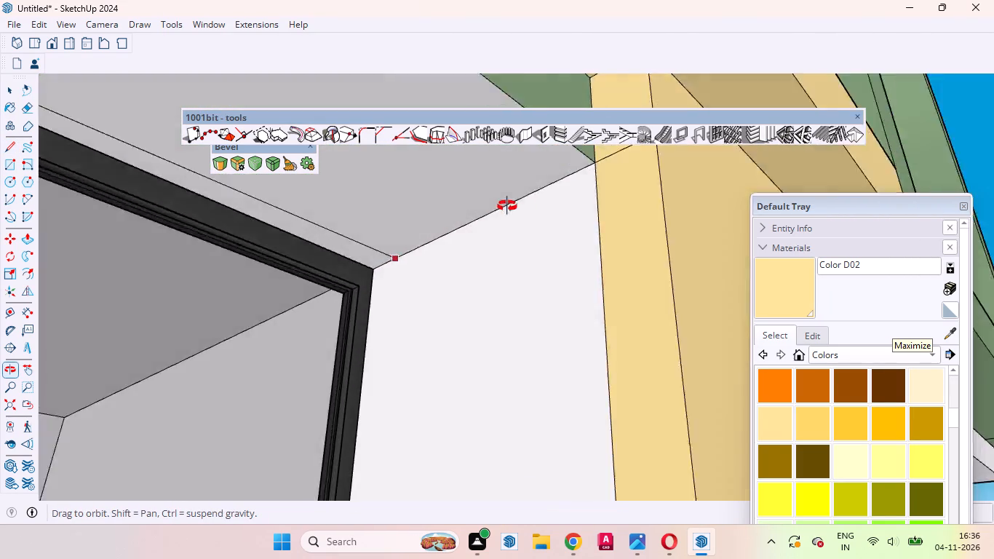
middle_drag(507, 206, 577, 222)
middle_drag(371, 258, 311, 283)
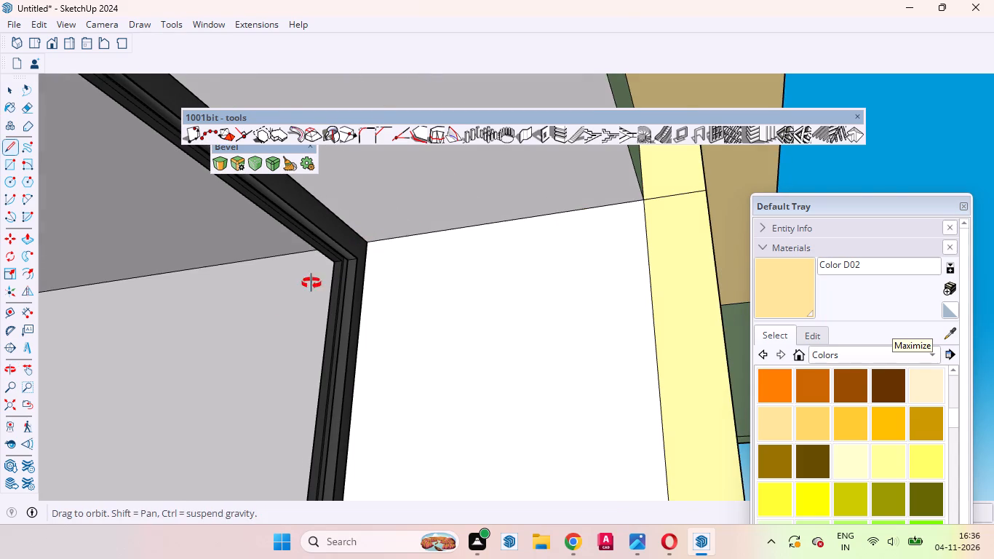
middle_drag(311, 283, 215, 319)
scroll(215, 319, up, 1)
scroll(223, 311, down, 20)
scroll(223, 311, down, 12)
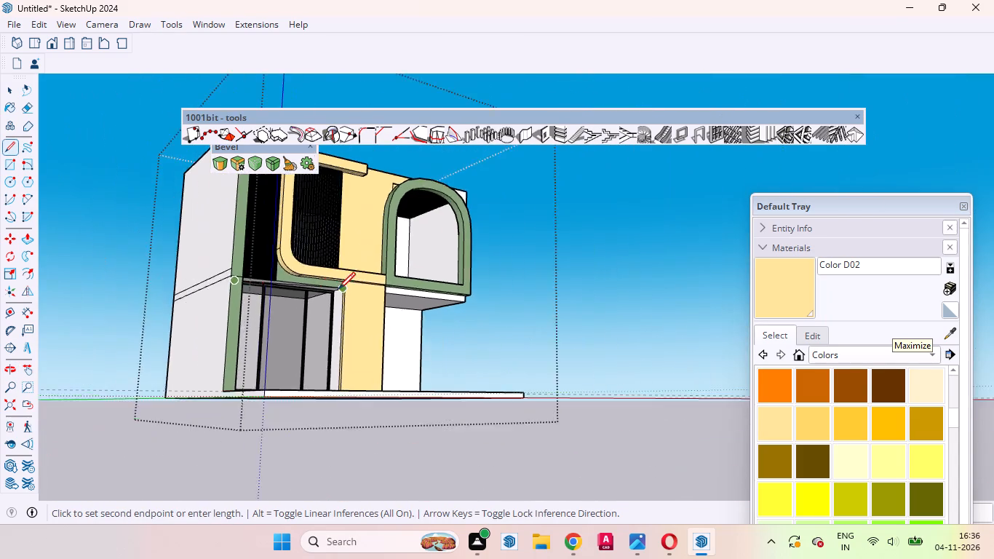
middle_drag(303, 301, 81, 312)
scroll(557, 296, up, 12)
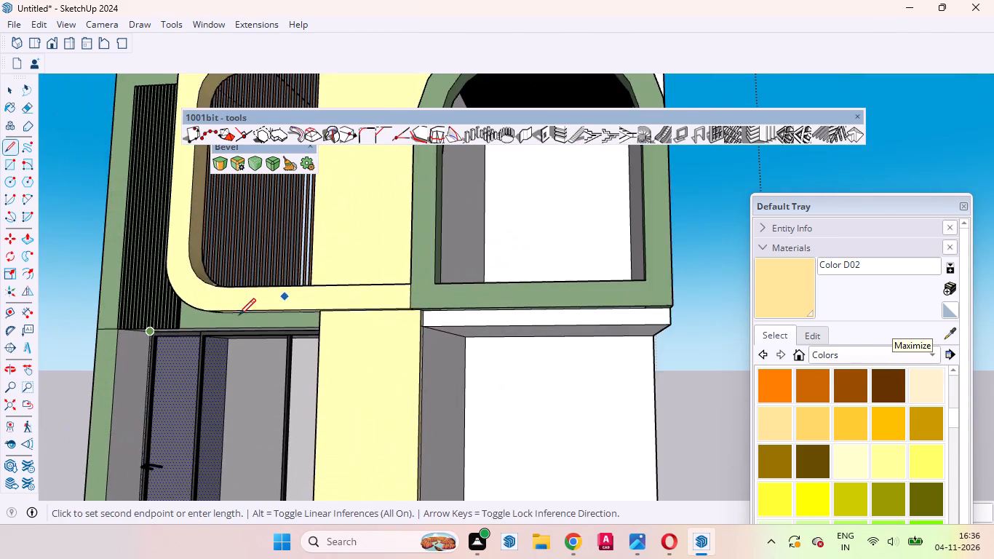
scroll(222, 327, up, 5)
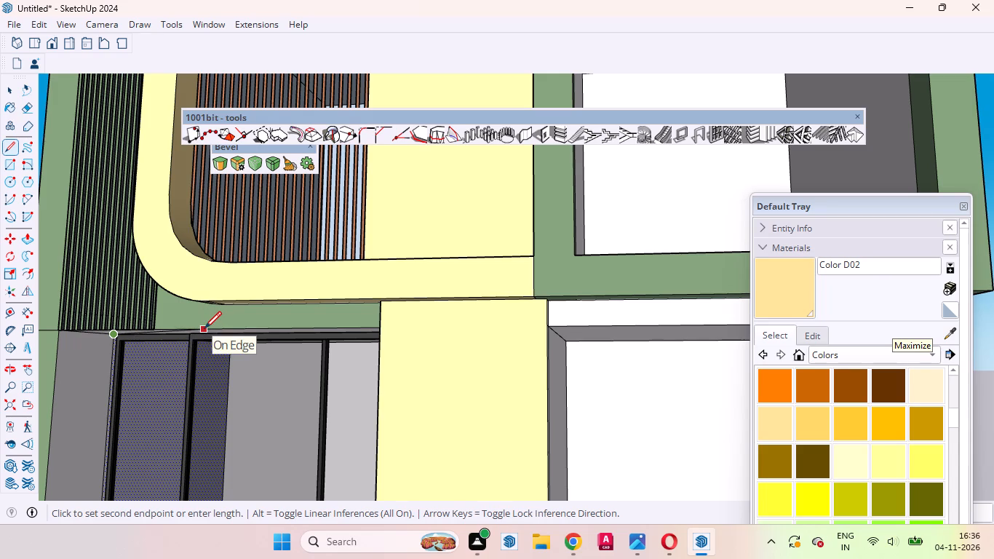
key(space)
Draw a line across the opening's ceiling just in front of the window frame, from the green-side wall's edge to the pillar-side wall's edge.
key(l)
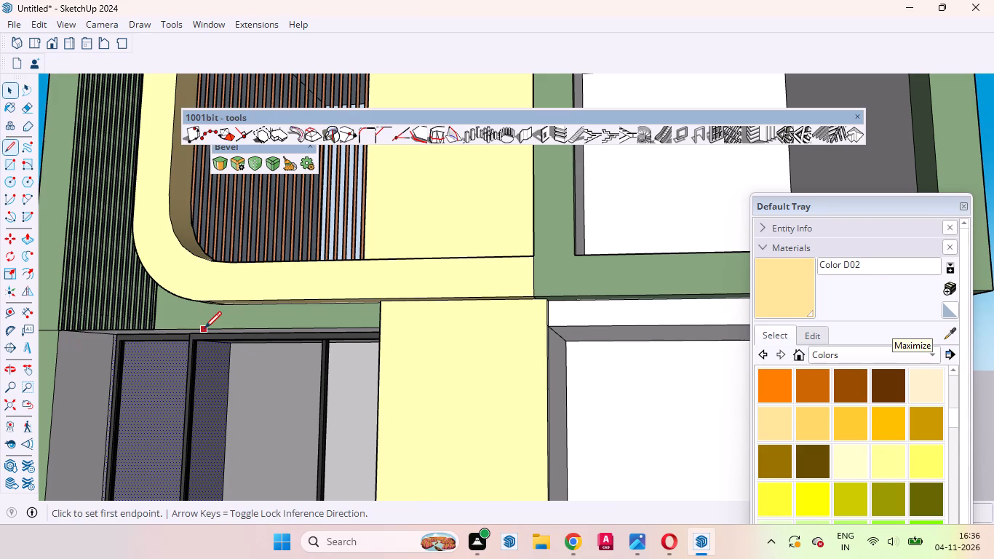
scroll(212, 344, down, 4)
middle_drag(183, 360, 148, 295)
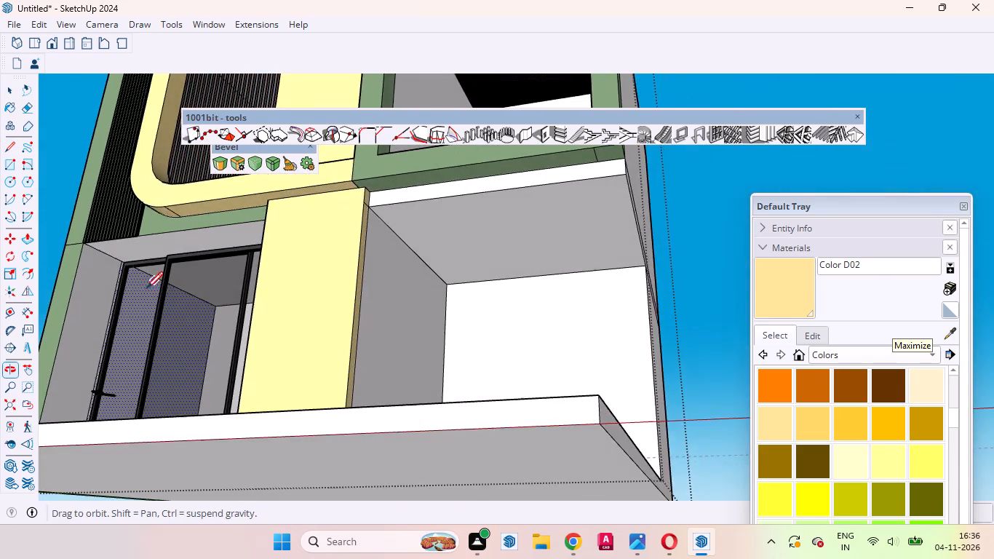
scroll(118, 262, up, 7)
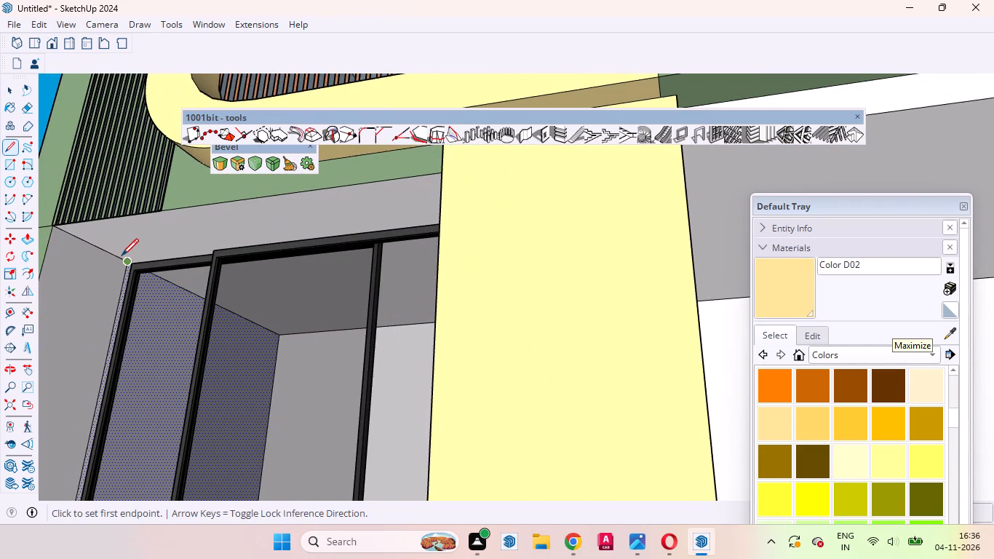
scroll(121, 255, up, 8)
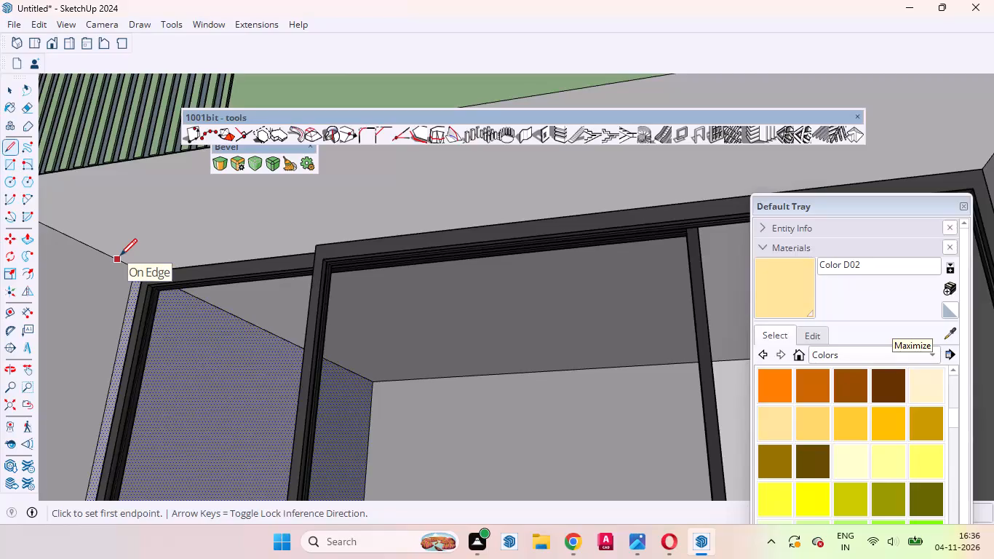
click(120, 255)
scroll(264, 245, down, 16)
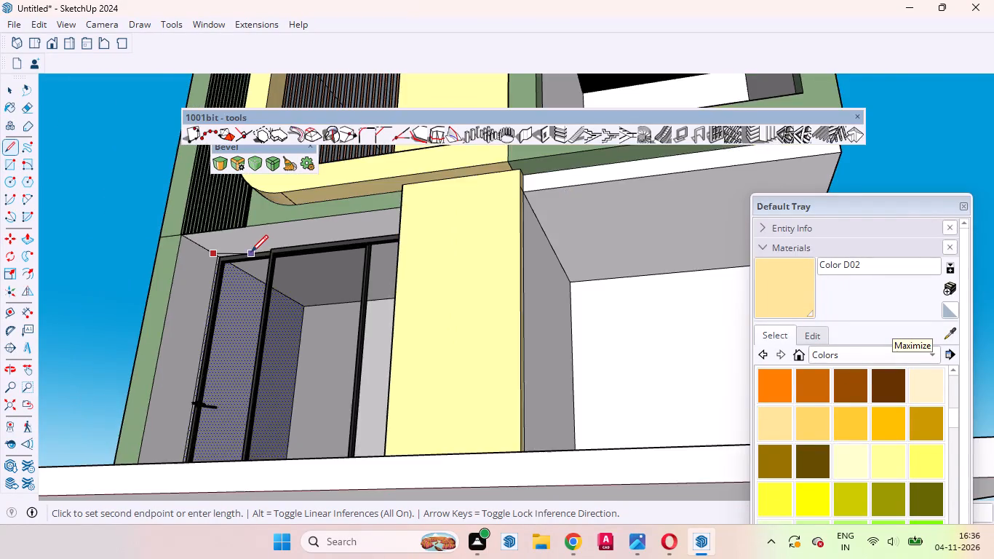
scroll(252, 254, up, 1)
middle_drag(413, 255, 556, 258)
scroll(578, 254, down, 1)
scroll(708, 239, up, 14)
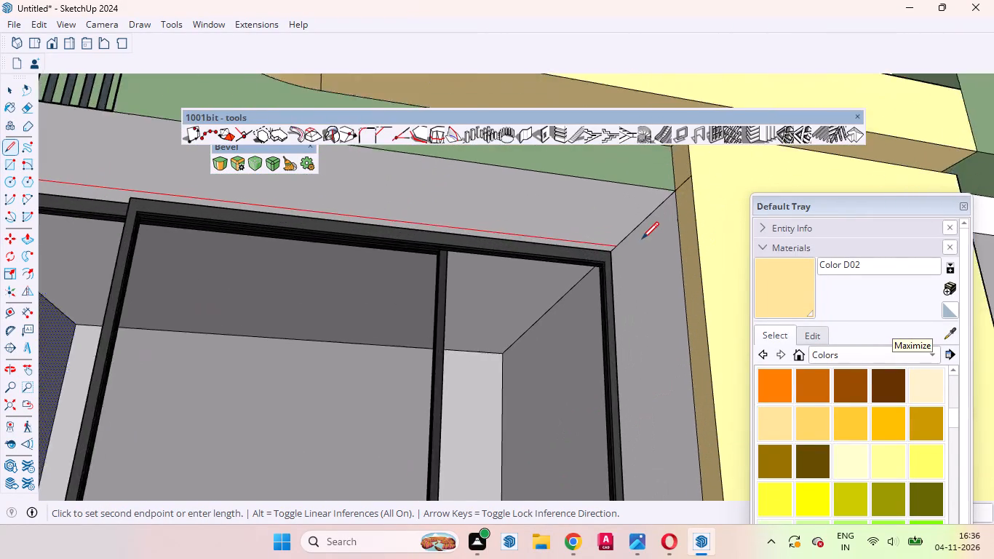
click(613, 245)
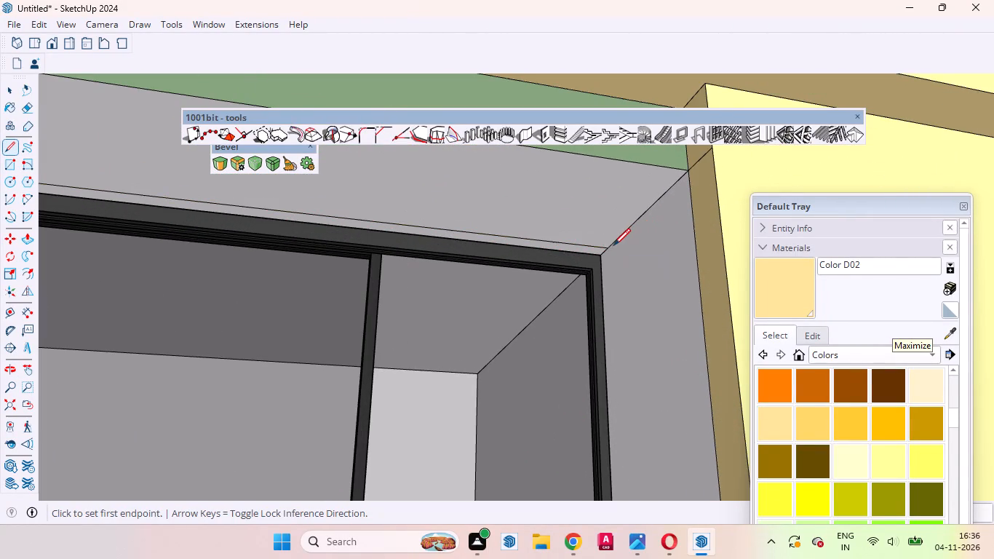
Draw a vertical line on the pillar-side inner wall of the opening, from ceiling to floor, just in front of the window frame.
scroll(603, 313, down, 16)
middle_drag(614, 315, 632, 389)
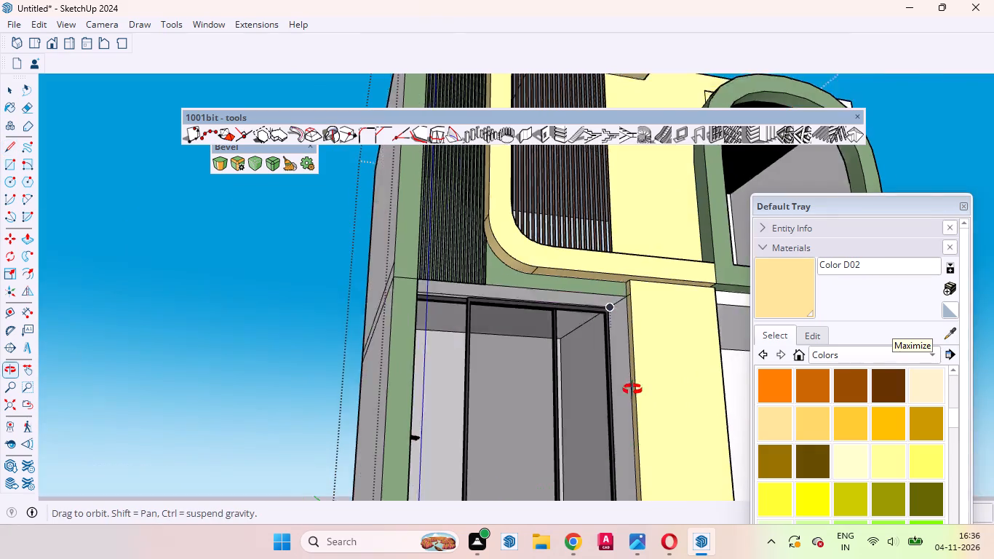
middle_drag(632, 389, 640, 431)
scroll(640, 429, up, 1)
scroll(601, 354, down, 5)
scroll(601, 354, up, 2)
scroll(598, 322, down, 10)
scroll(587, 420, up, 7)
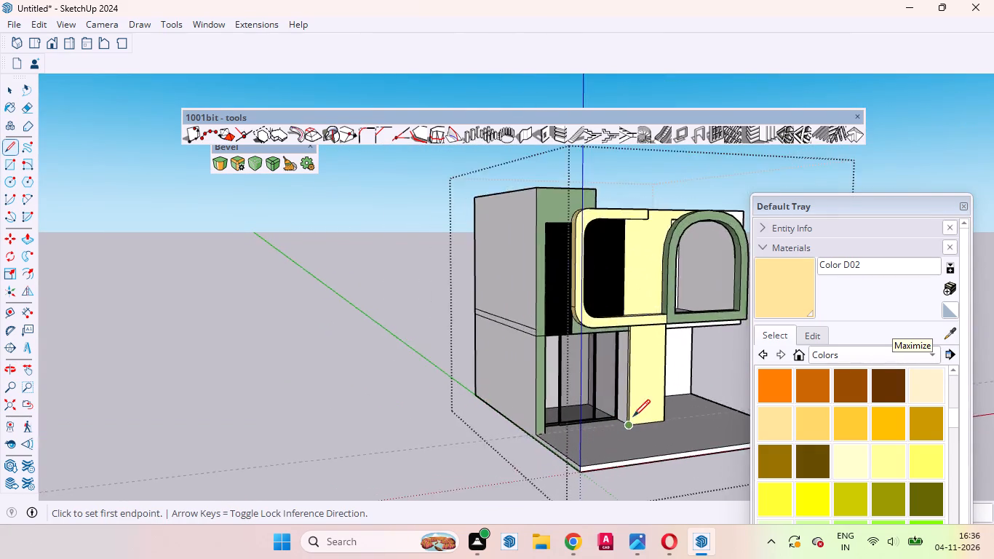
scroll(633, 416, up, 6)
middle_drag(606, 267, 637, 237)
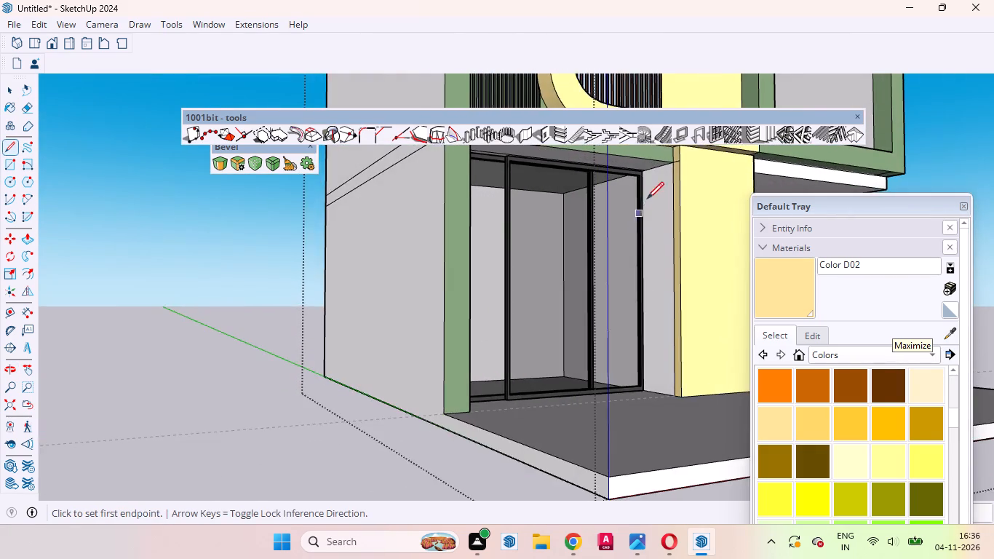
scroll(649, 195, up, 8)
scroll(547, 381, down, 5)
middle_drag(603, 315, 611, 263)
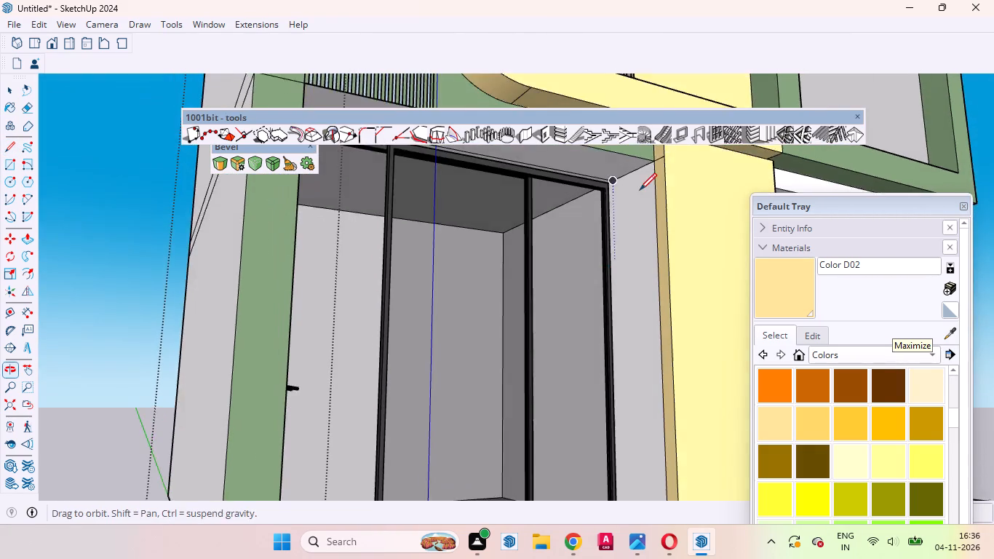
scroll(637, 189, up, 7)
click(611, 164)
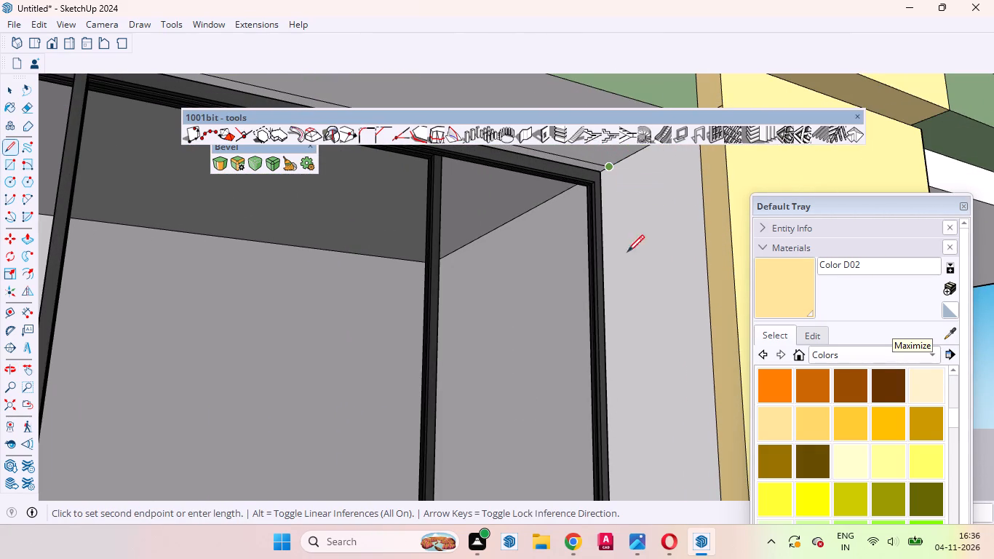
scroll(630, 316, down, 10)
scroll(618, 381, down, 2)
scroll(618, 380, up, 1)
scroll(618, 379, down, 8)
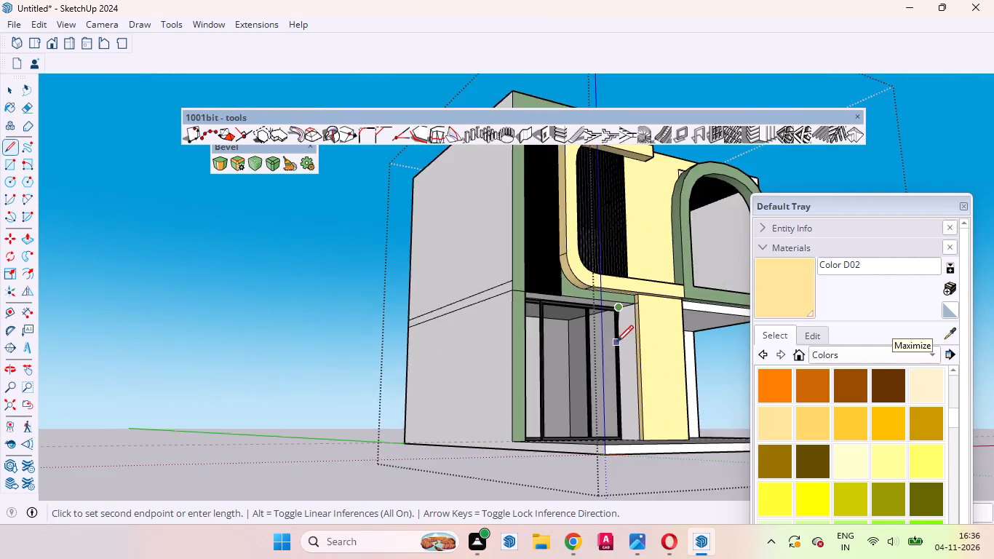
scroll(615, 427, up, 16)
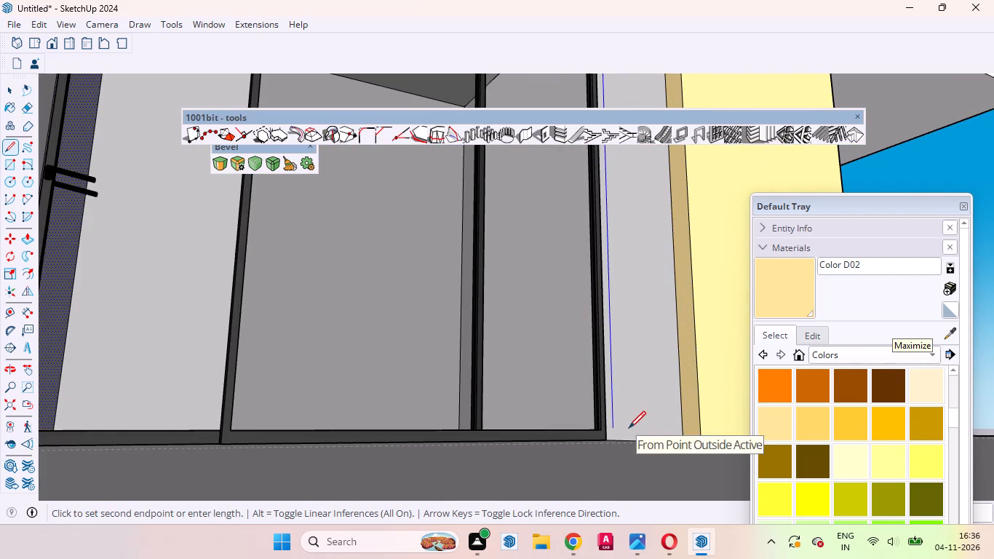
middle_drag(629, 430, 635, 504)
scroll(615, 405, down, 9)
scroll(610, 446, up, 5)
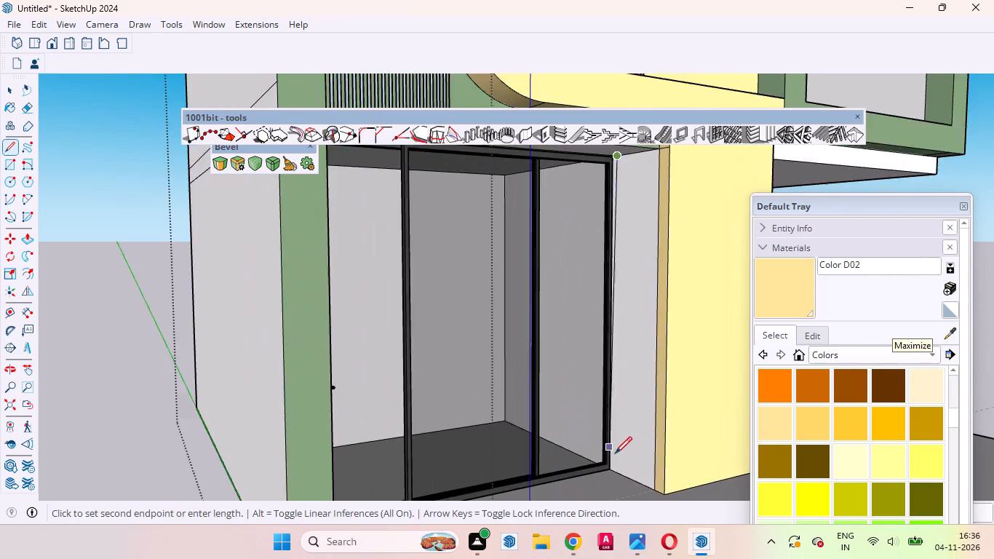
scroll(615, 453, up, 3)
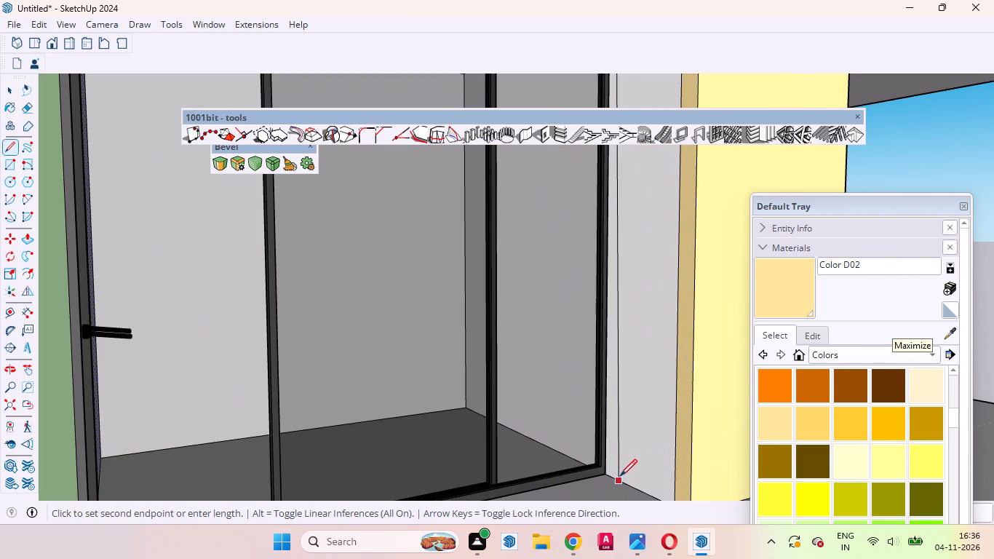
click(617, 473)
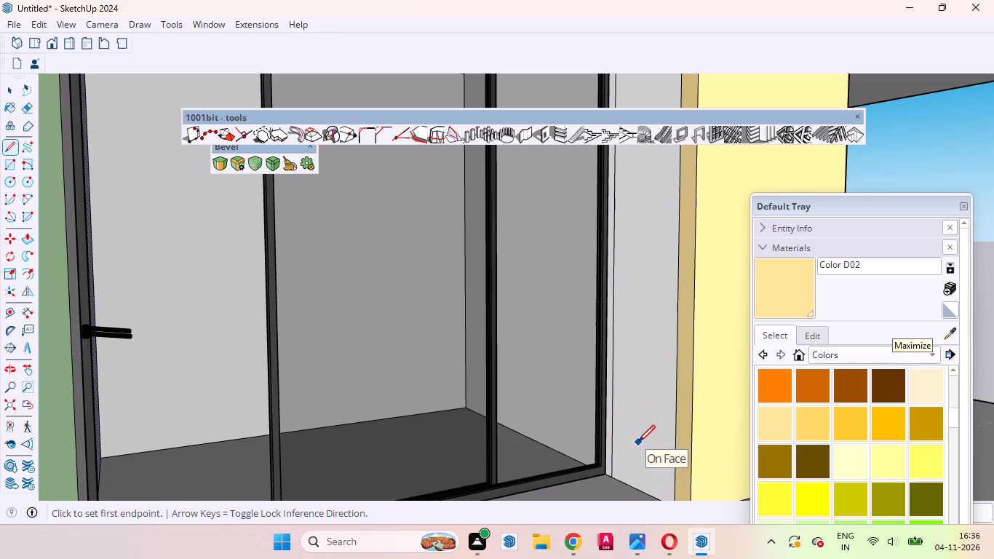
Sample the arched frame's green and paint the opening's pillar-side wall, ceiling and green-side inner wall in front of the window frame.
key(space)
click(646, 432)
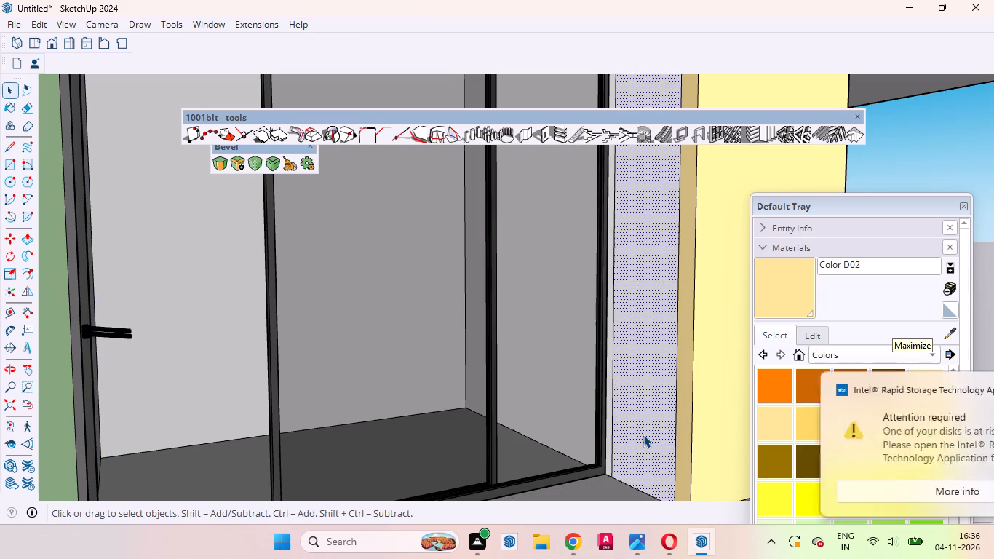
scroll(596, 432, down, 14)
scroll(609, 371, up, 2)
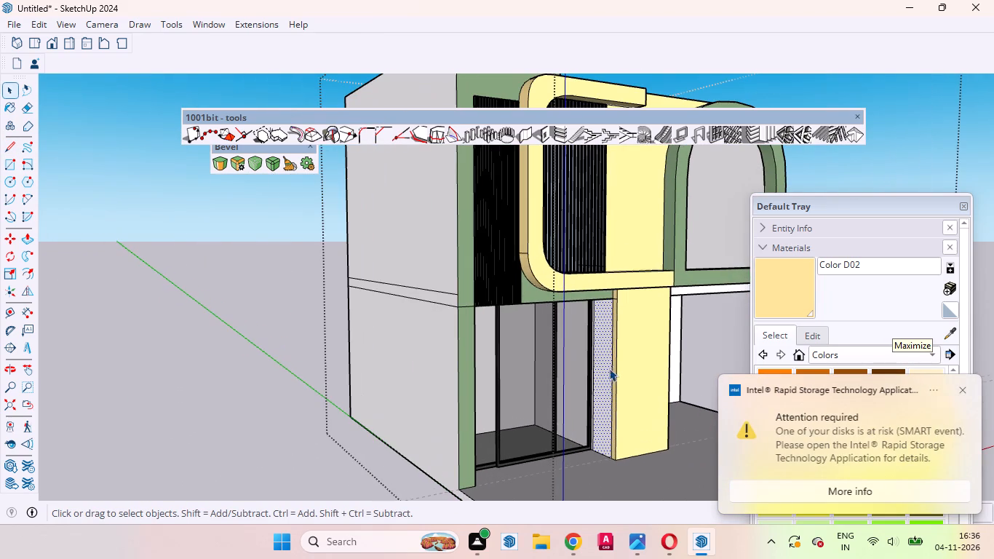
click(943, 336)
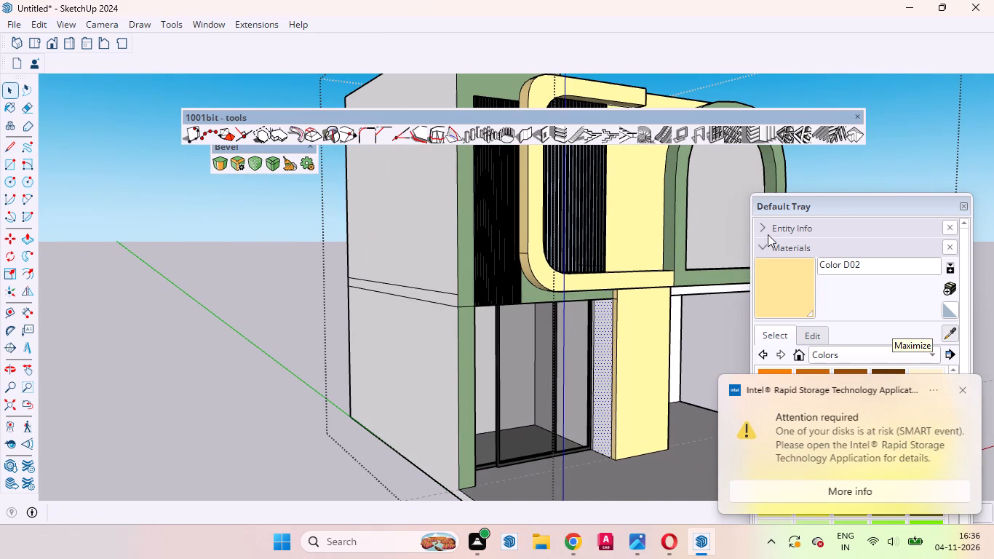
click(681, 210)
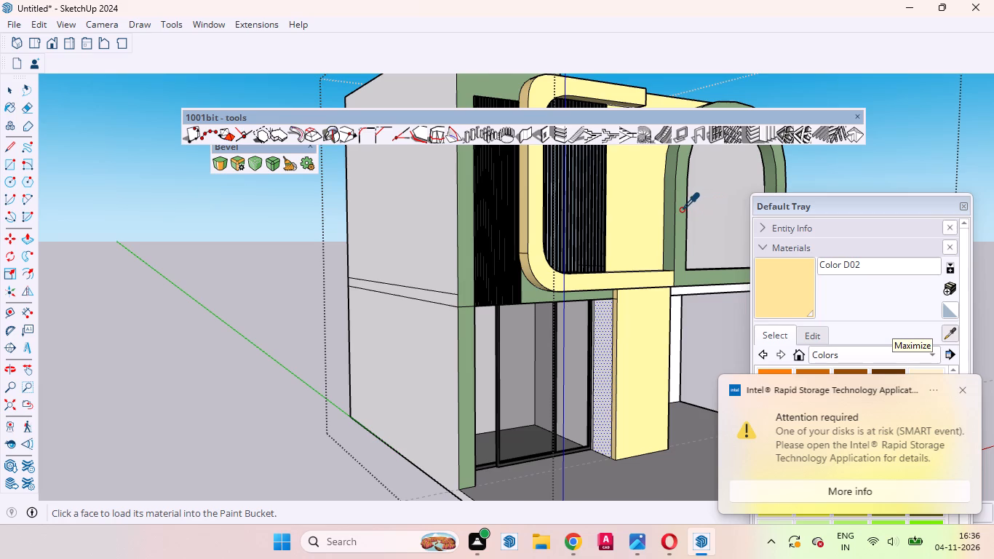
scroll(604, 334, up, 10)
click(603, 325)
middle_drag(586, 339, 603, 240)
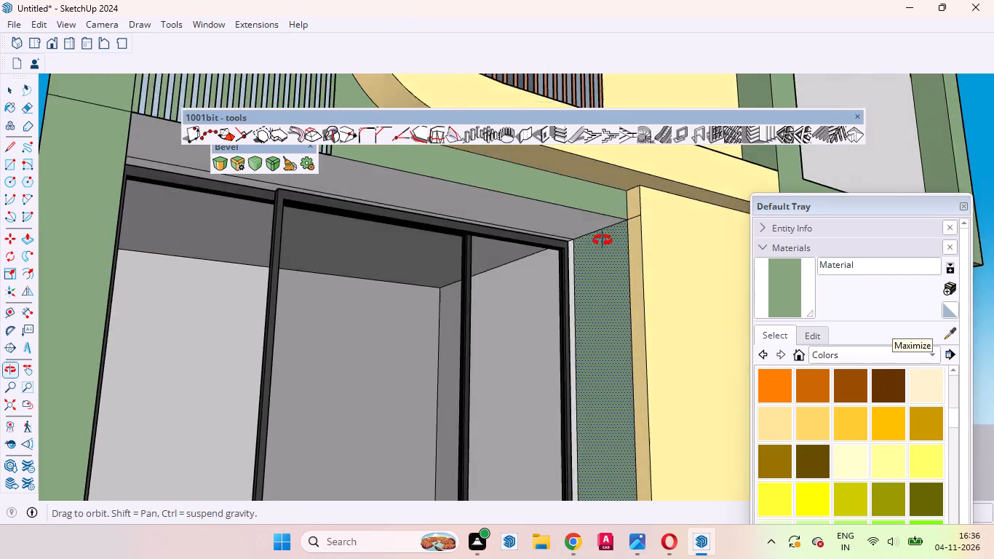
middle_drag(603, 240, 608, 197)
click(562, 215)
scroll(580, 304, down, 9)
middle_drag(626, 309, 566, 349)
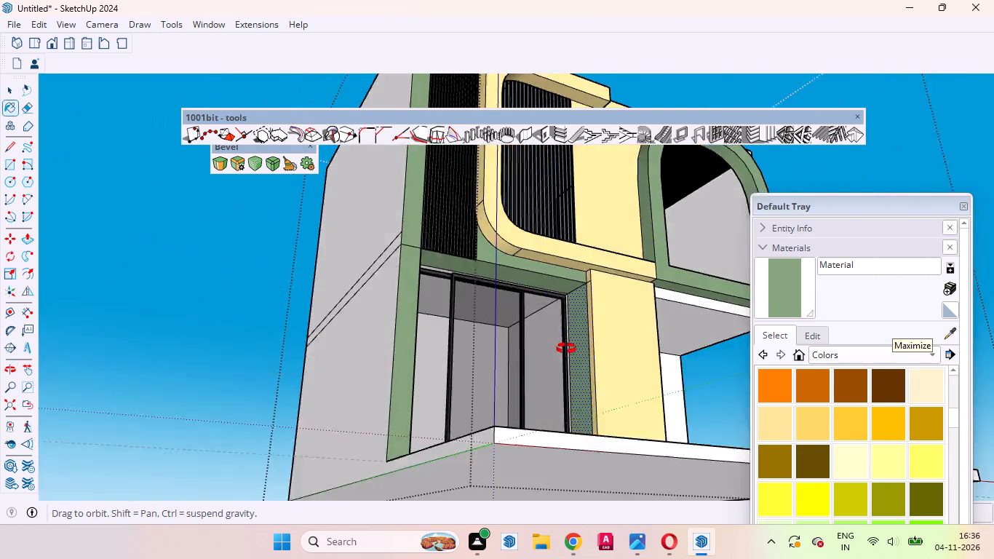
middle_drag(566, 349, 294, 445)
scroll(360, 357, up, 4)
click(344, 357)
Erase the short horizontal edge crossing the green corner strip at the level of the opening's top.
scroll(354, 355, down, 9)
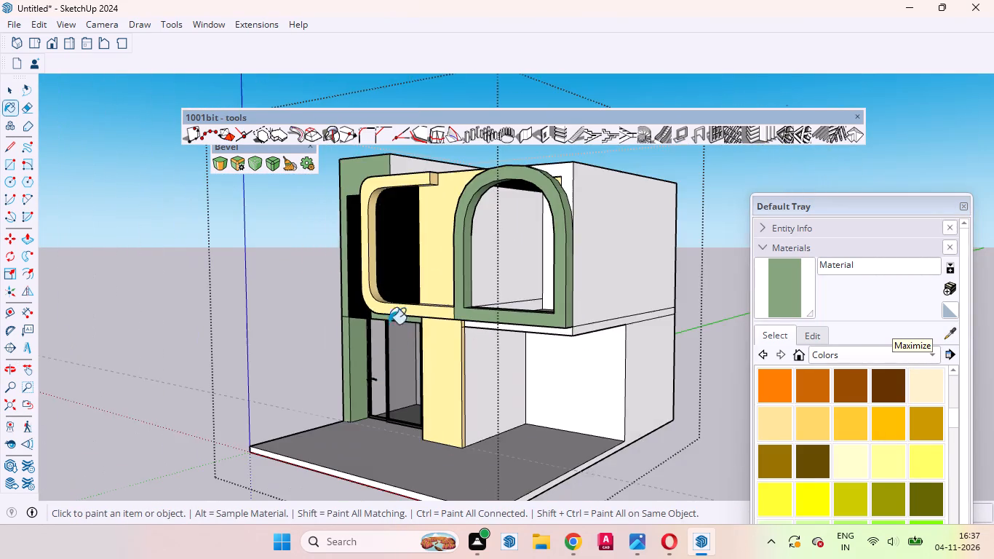
scroll(338, 314, up, 4)
key(space)
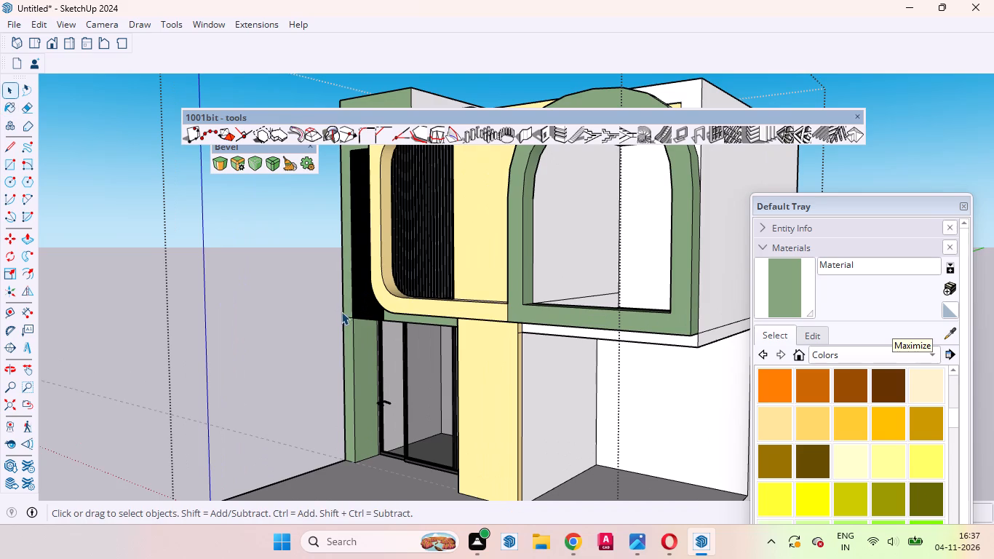
scroll(342, 312, up, 13)
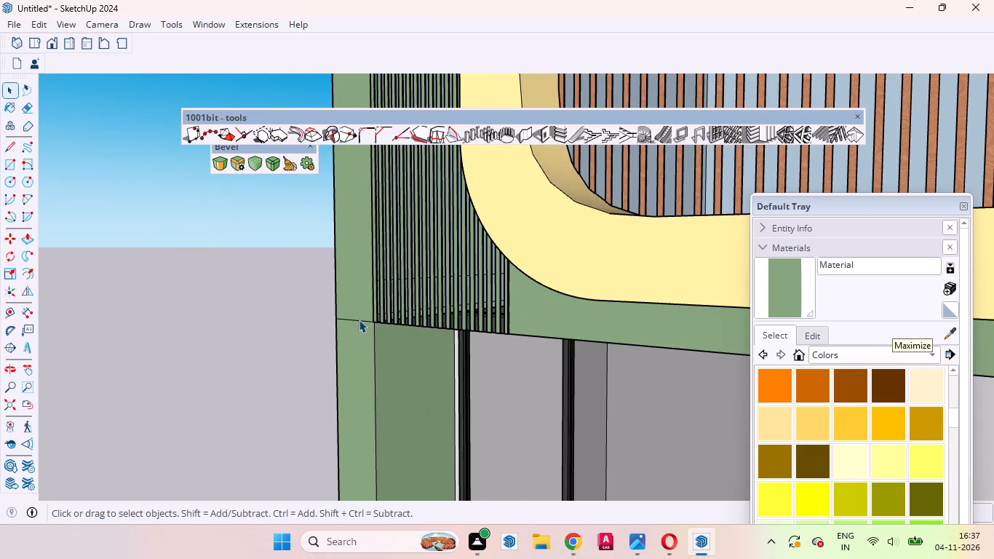
click(359, 320)
right_click(359, 320)
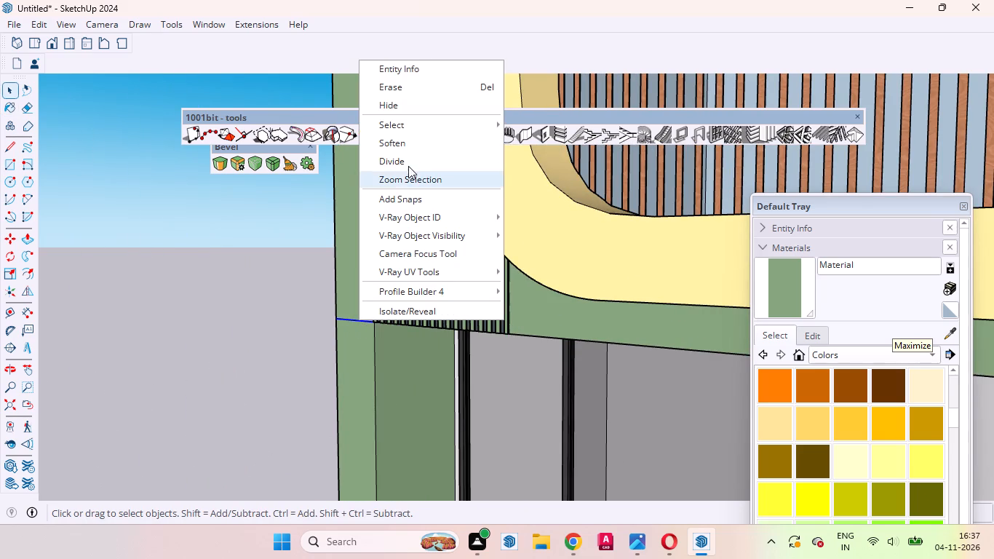
click(402, 93)
Inside the sliding window group, scale the wide front panel narrower by moving its handle-side edge toward the pillar, and leave the group.
scroll(309, 320, down, 10)
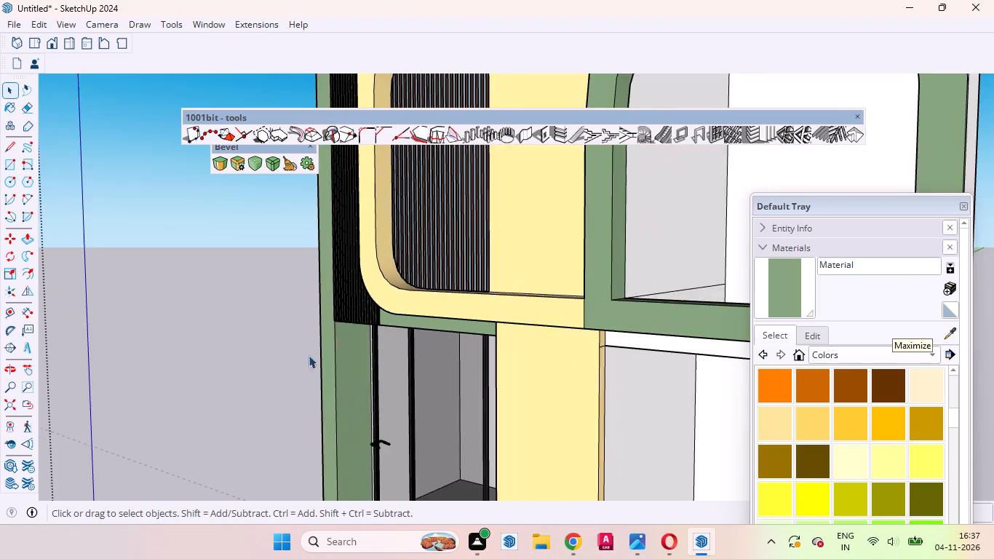
middle_drag(319, 390, 413, 380)
scroll(378, 365, down, 12)
middle_drag(383, 381, 454, 373)
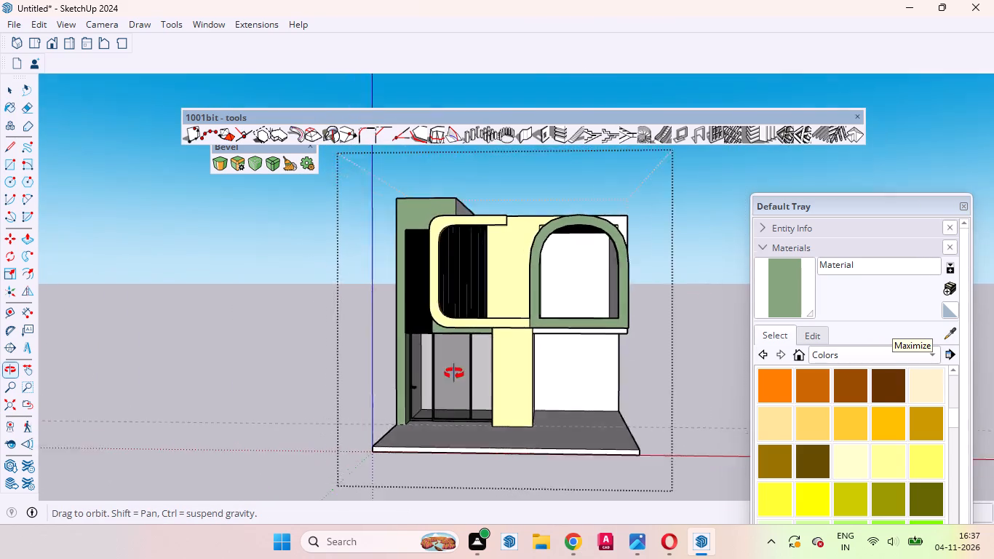
middle_drag(454, 373, 512, 361)
scroll(452, 378, up, 9)
middle_drag(423, 459, 432, 501)
scroll(419, 379, down, 9)
scroll(456, 445, up, 6)
middle_drag(430, 451, 386, 453)
scroll(378, 437, up, 12)
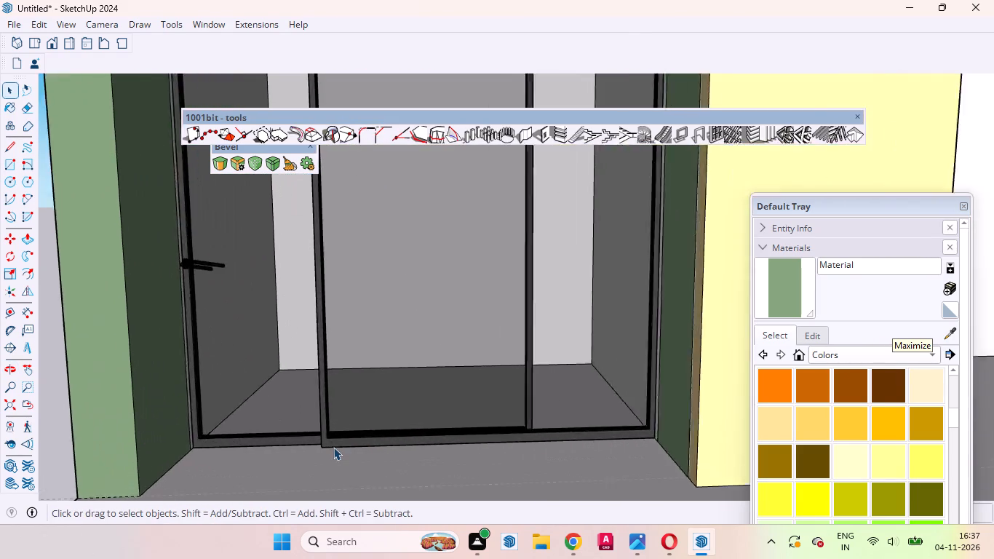
scroll(333, 447, up, 1)
click(333, 446)
triple_click(335, 445)
scroll(357, 464, down, 5)
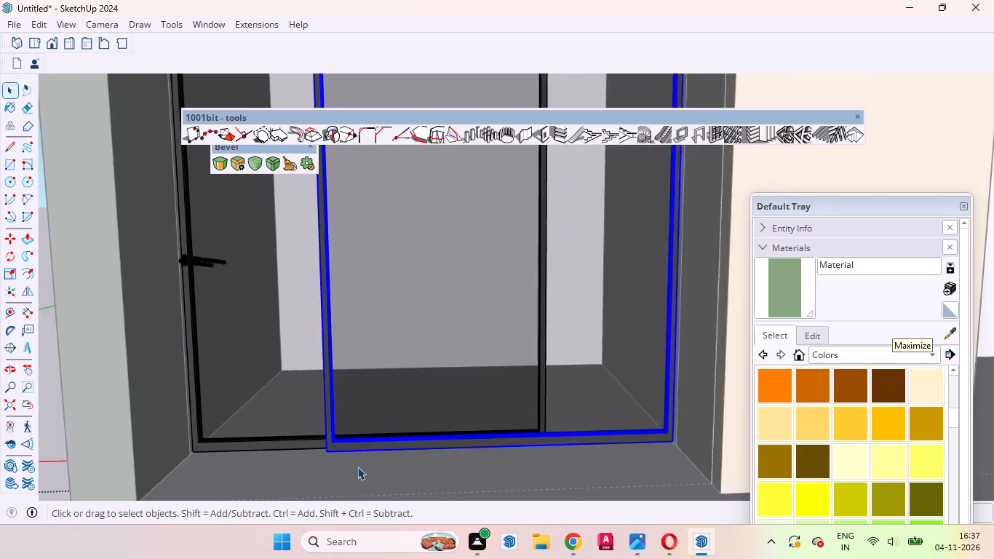
scroll(357, 467, down, 4)
key(s)
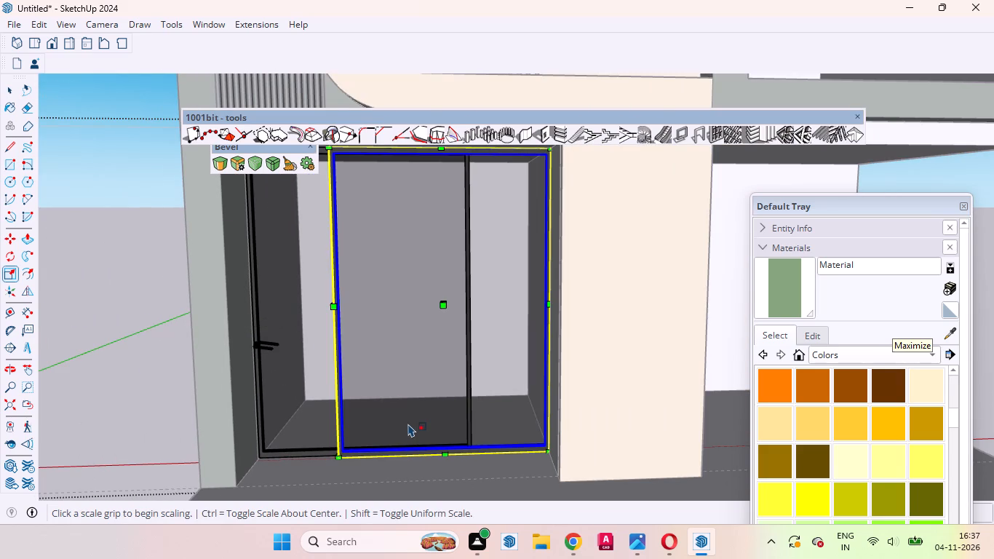
scroll(328, 340, up, 5)
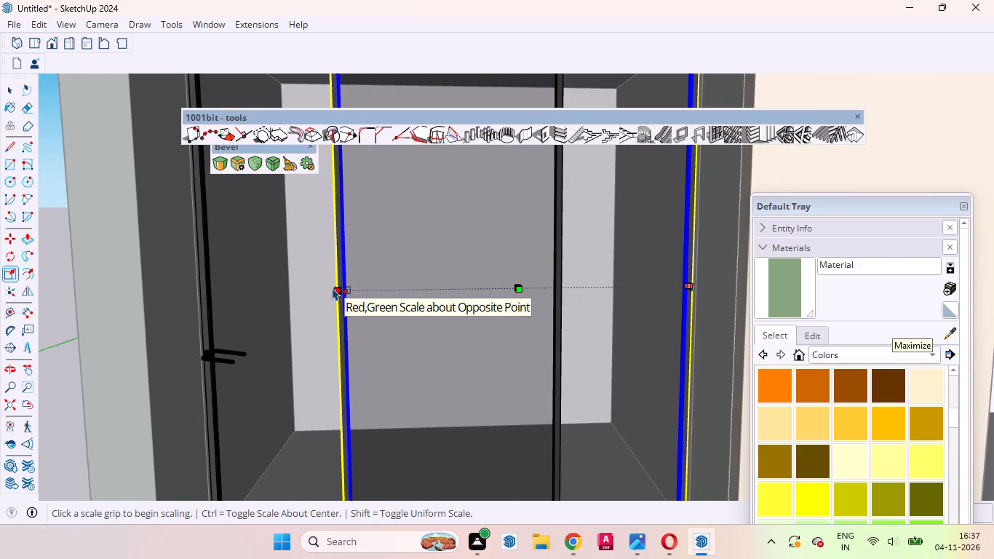
middle_drag(357, 301, 437, 350)
scroll(432, 346, up, 1)
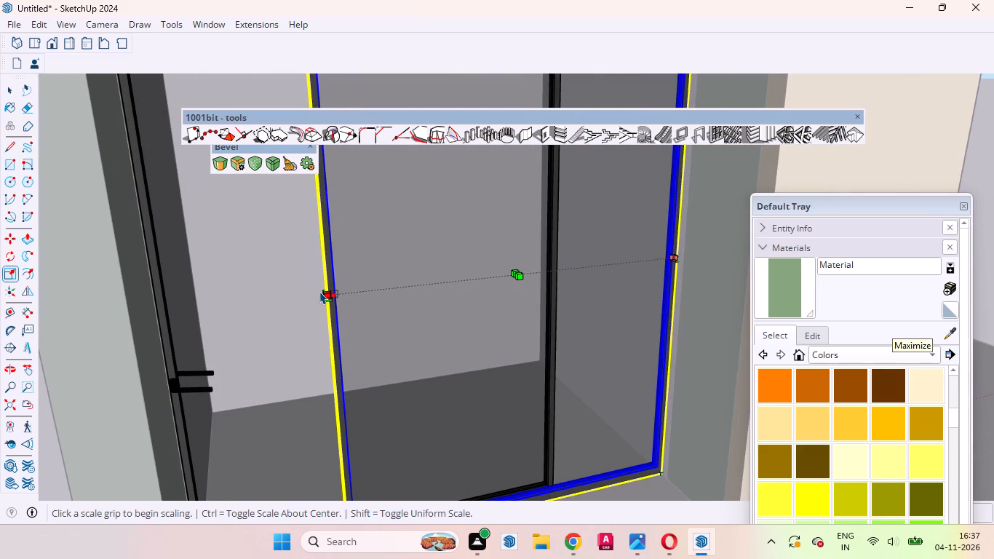
drag(322, 288, 336, 288)
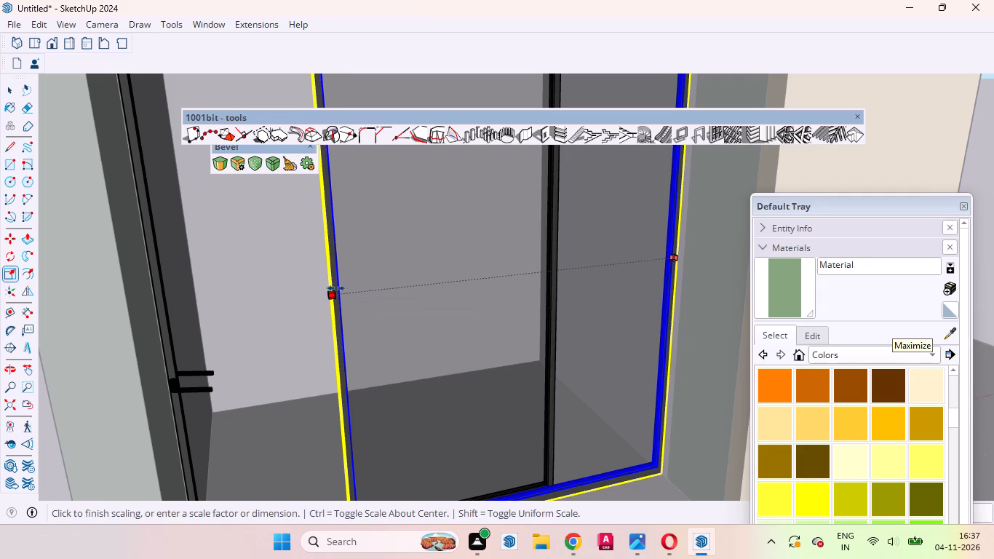
drag(336, 288, 359, 287)
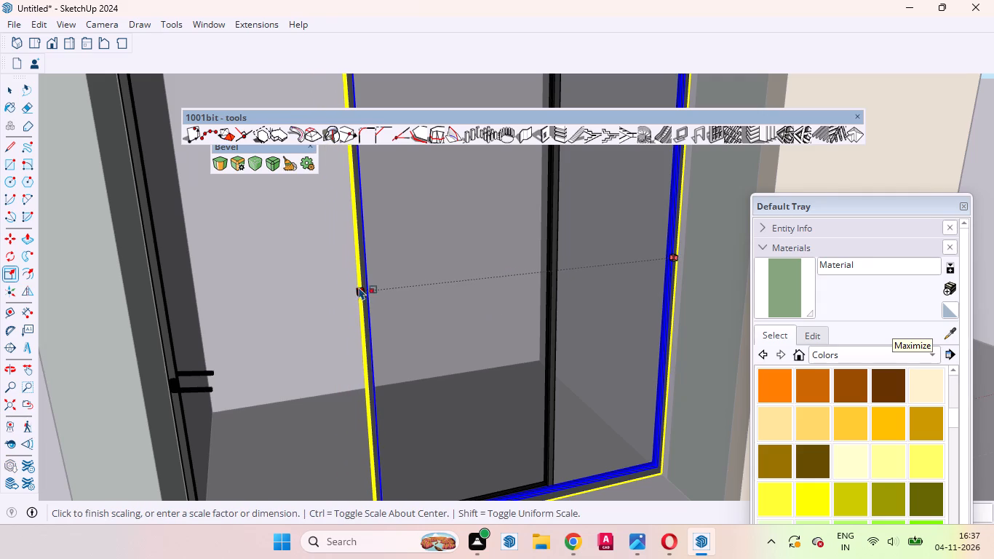
scroll(330, 328, down, 10)
middle_drag(313, 331, 243, 317)
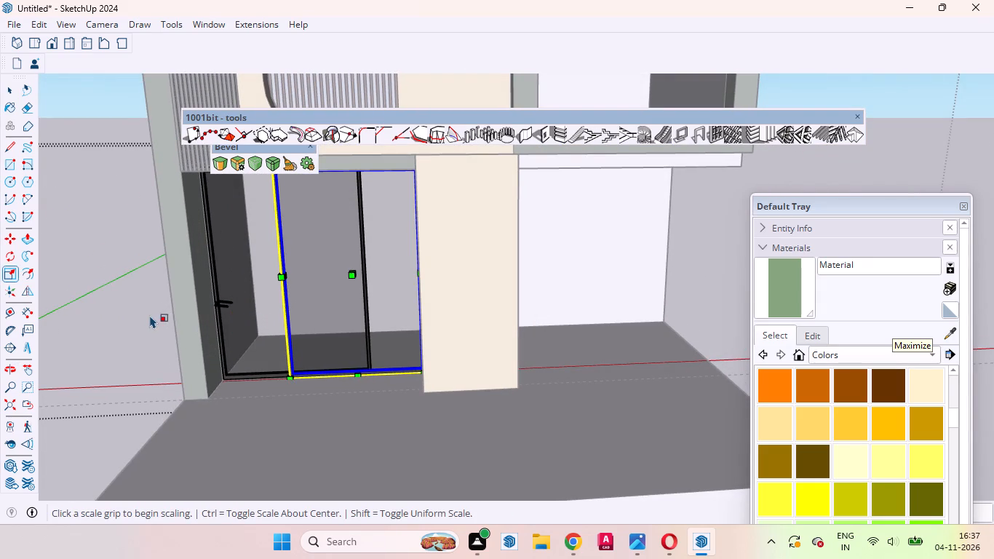
key(space)
click(162, 319)
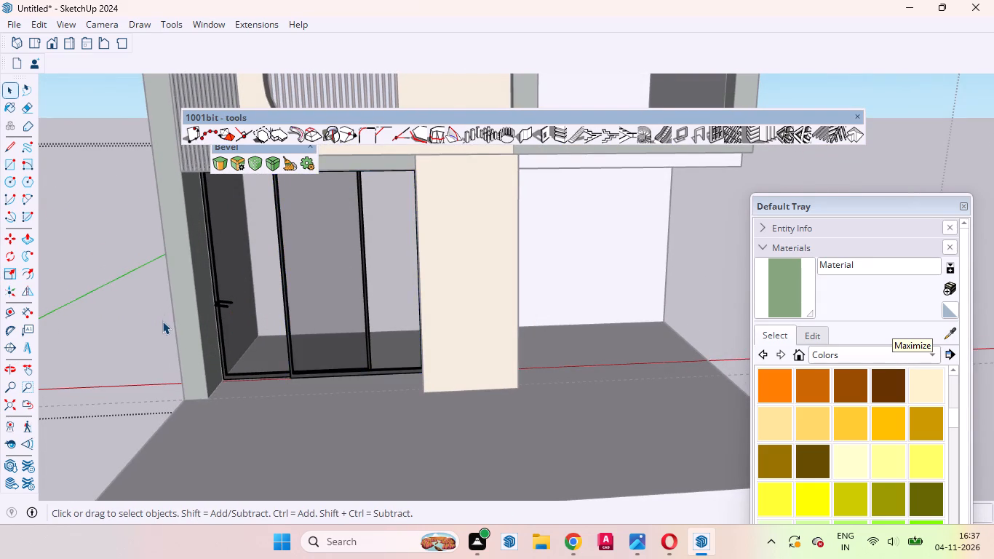
scroll(163, 321, down, 7)
middle_drag(346, 375, 270, 341)
scroll(314, 384, down, 5)
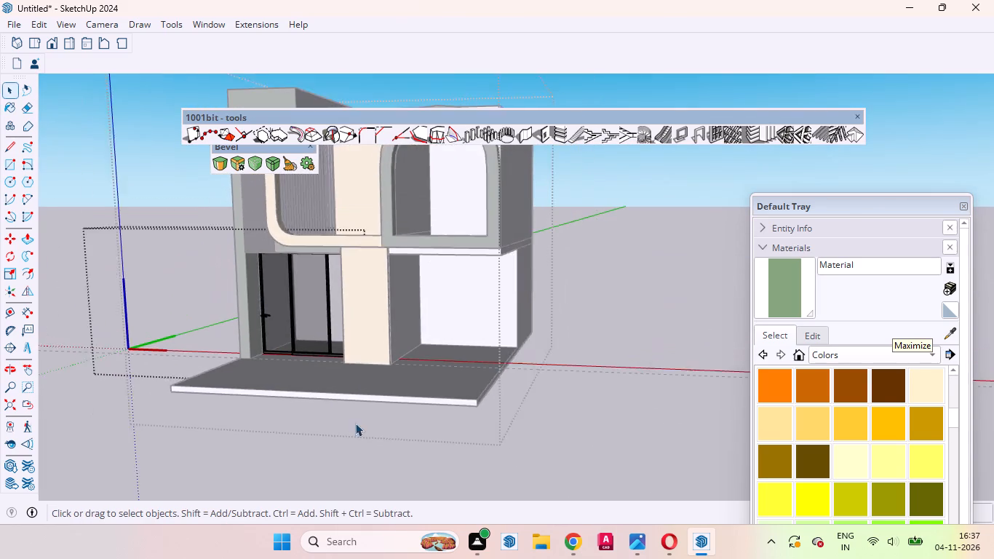
scroll(355, 423, down, 5)
click(576, 376)
click(544, 384)
Examine the whole building from the front, the side and underneath.
middle_drag(327, 315, 461, 298)
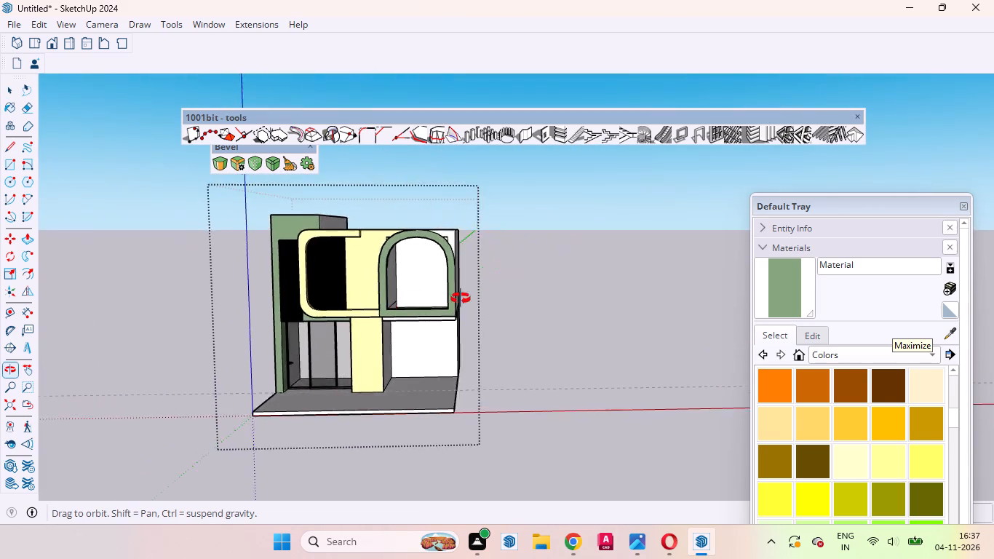
middle_drag(461, 298, 467, 279)
scroll(333, 317, up, 5)
scroll(415, 189, up, 3)
middle_drag(481, 268, 175, 287)
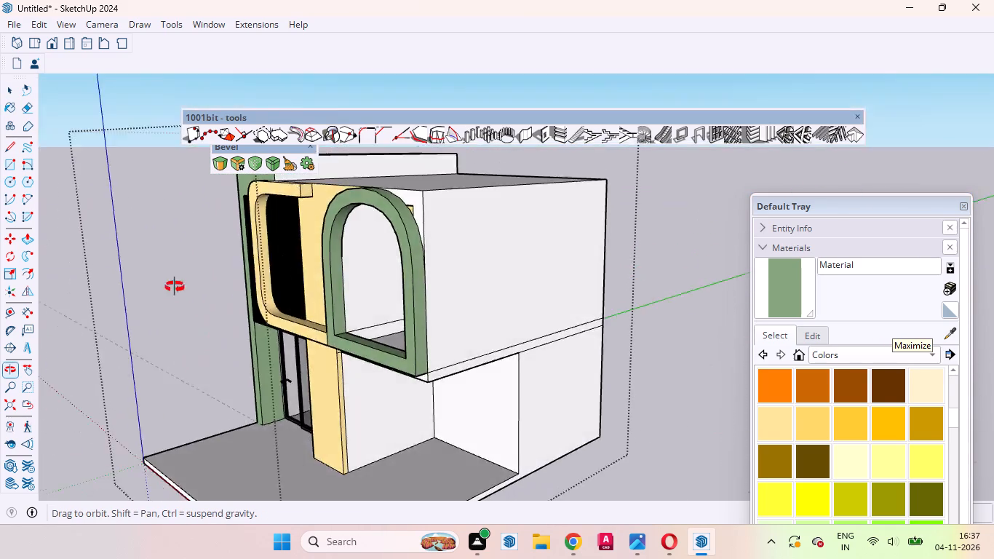
middle_drag(175, 287, 306, 151)
scroll(361, 323, down, 10)
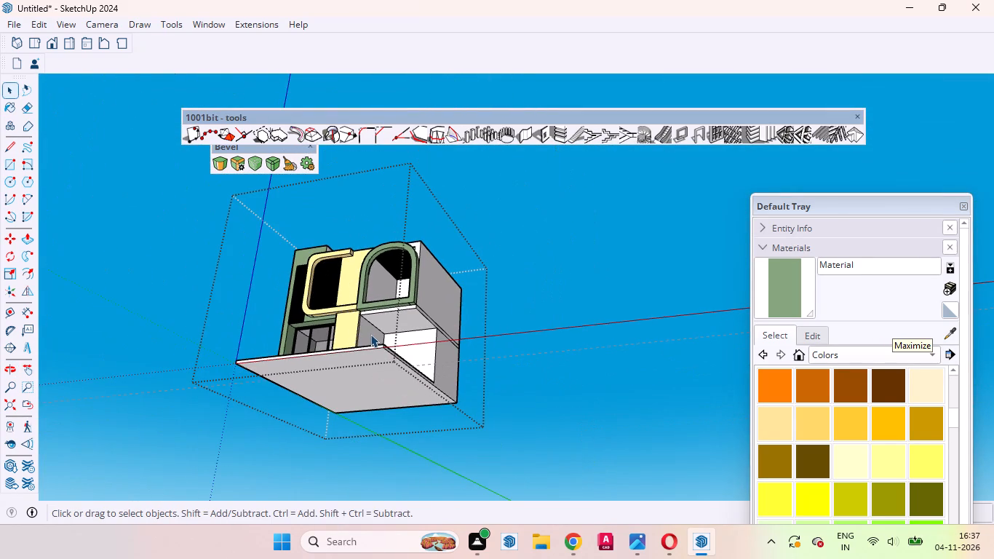
Examine the whole building from below, the front and above, including the ground-floor window and its green surround.
scroll(482, 397, down, 2)
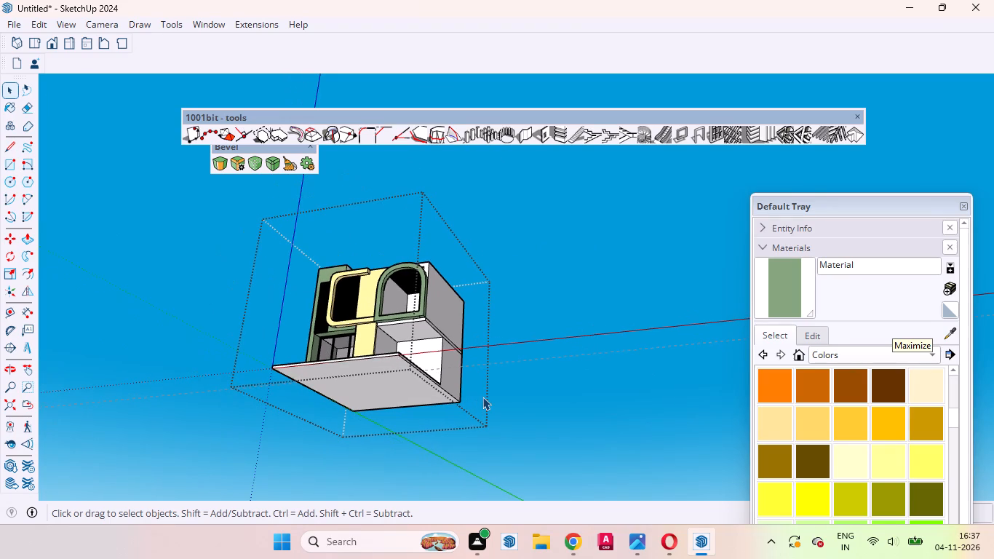
middle_drag(486, 396, 487, 412)
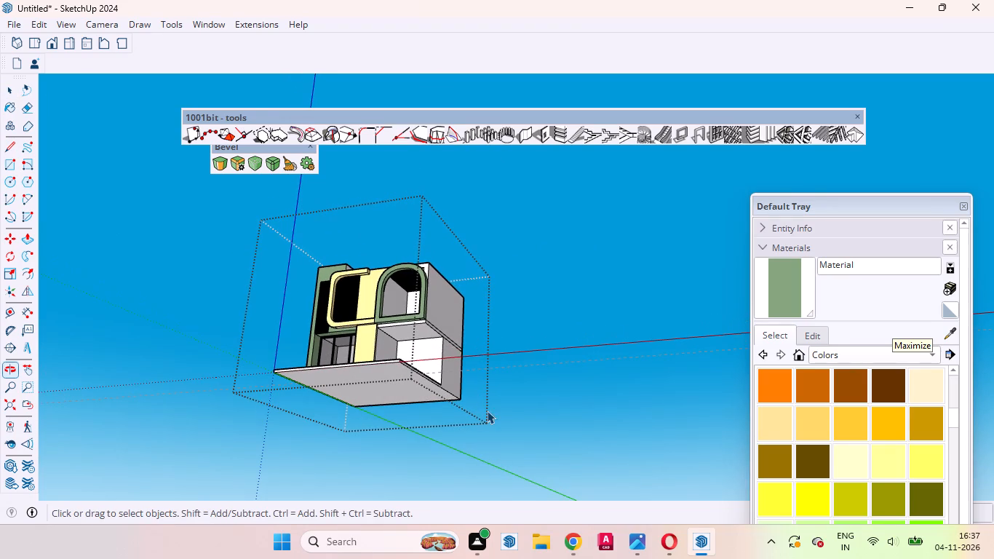
scroll(490, 398, up, 3)
middle_drag(393, 341, 561, 406)
scroll(412, 323, up, 3)
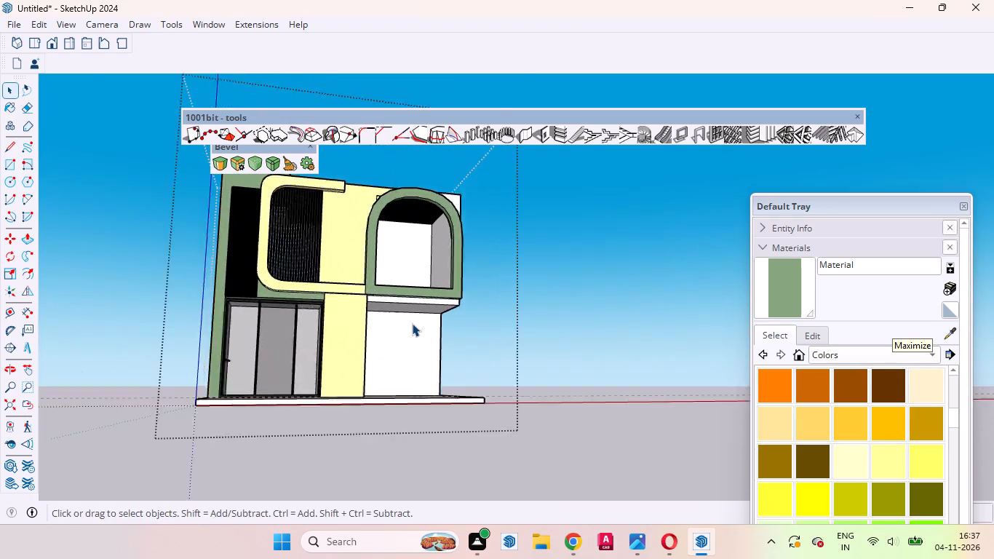
scroll(412, 323, up, 2)
middle_drag(446, 335, 402, 299)
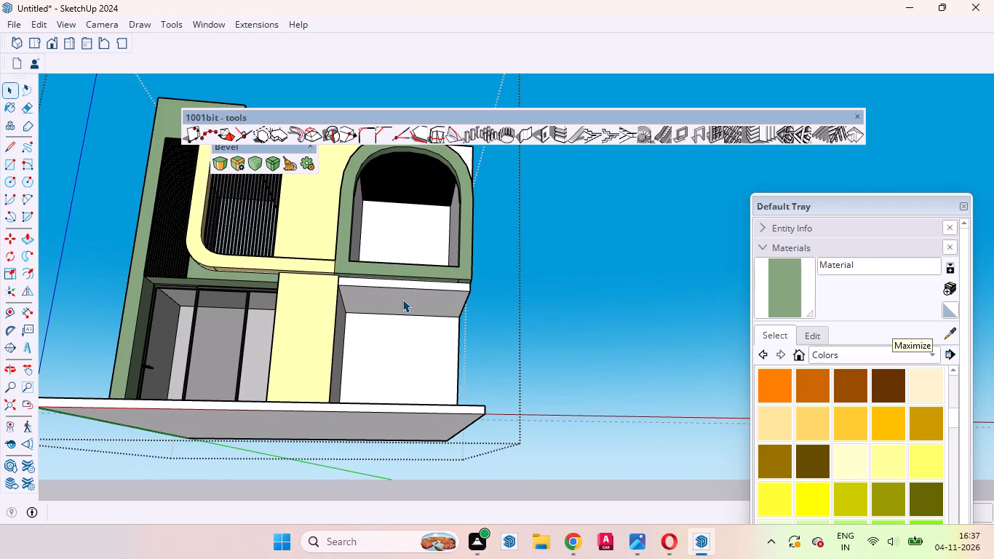
scroll(191, 319, up, 4)
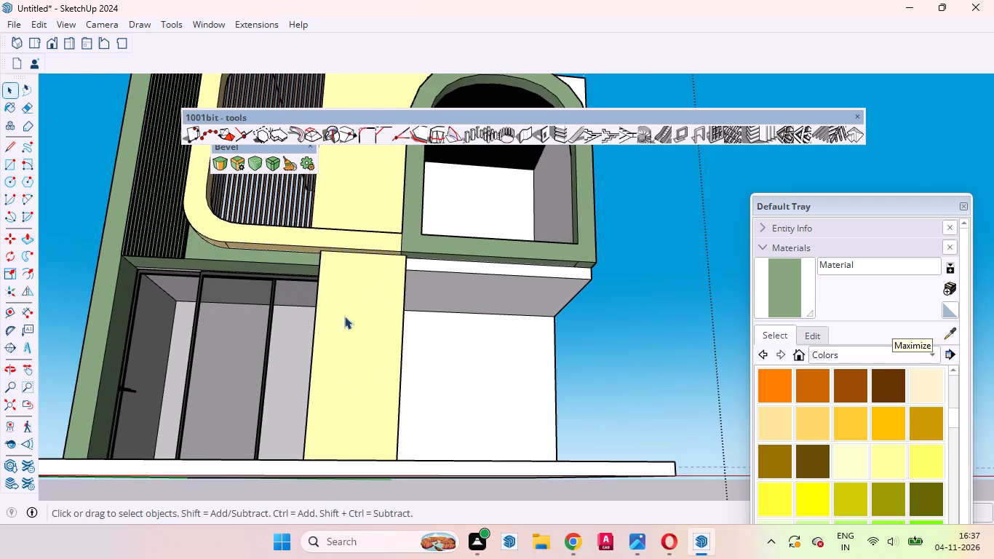
middle_drag(353, 325, 267, 284)
scroll(176, 269, up, 10)
middle_drag(197, 309, 236, 407)
scroll(230, 408, down, 6)
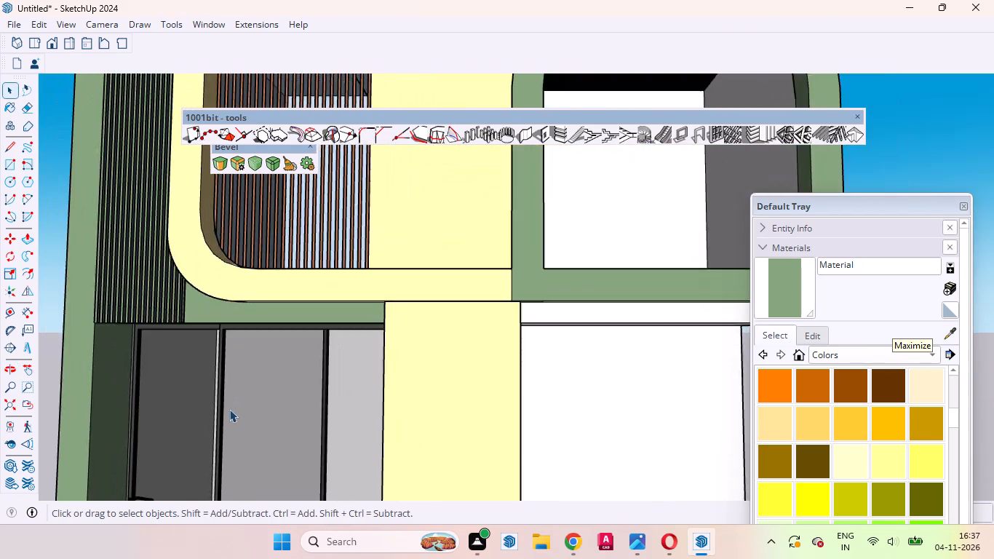
scroll(229, 409, down, 7)
middle_drag(454, 456, 458, 527)
scroll(403, 330, down, 4)
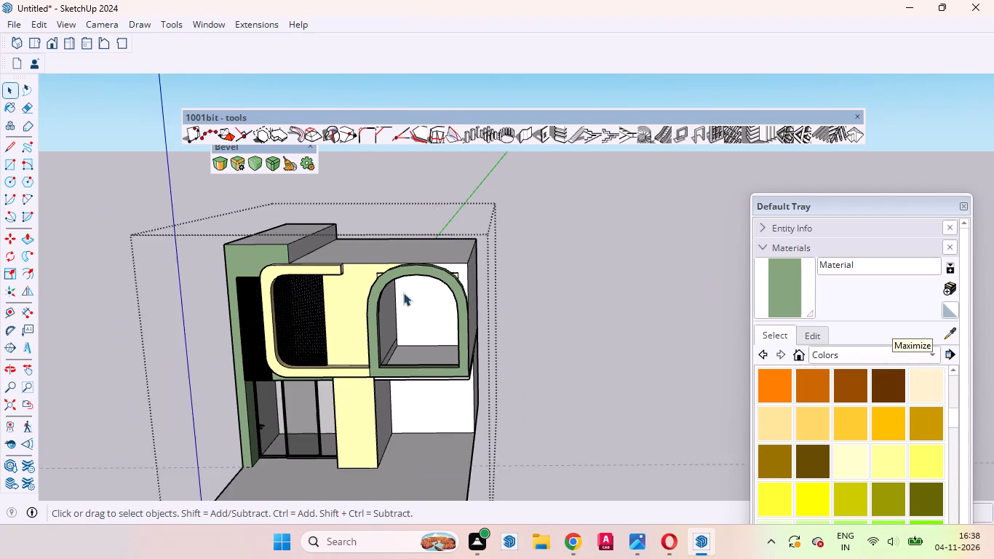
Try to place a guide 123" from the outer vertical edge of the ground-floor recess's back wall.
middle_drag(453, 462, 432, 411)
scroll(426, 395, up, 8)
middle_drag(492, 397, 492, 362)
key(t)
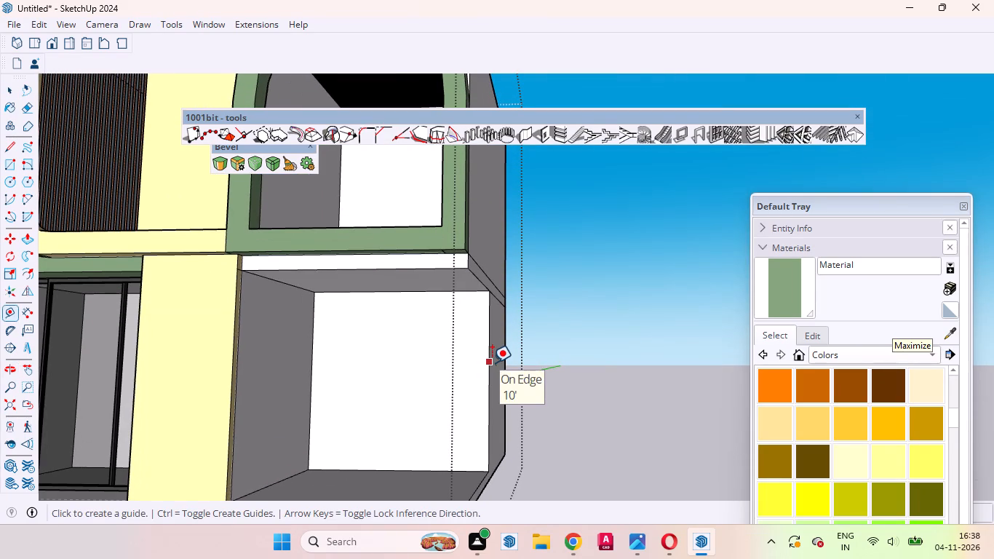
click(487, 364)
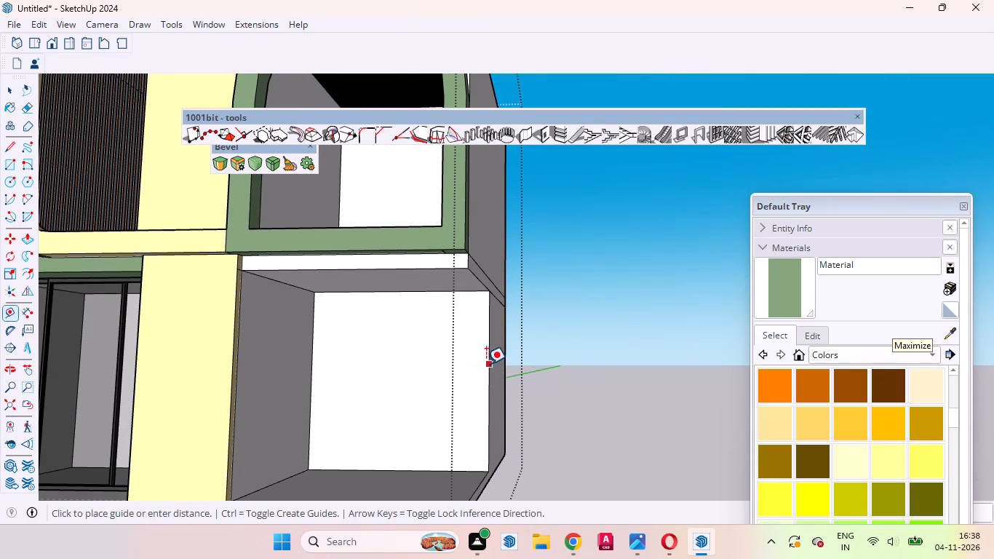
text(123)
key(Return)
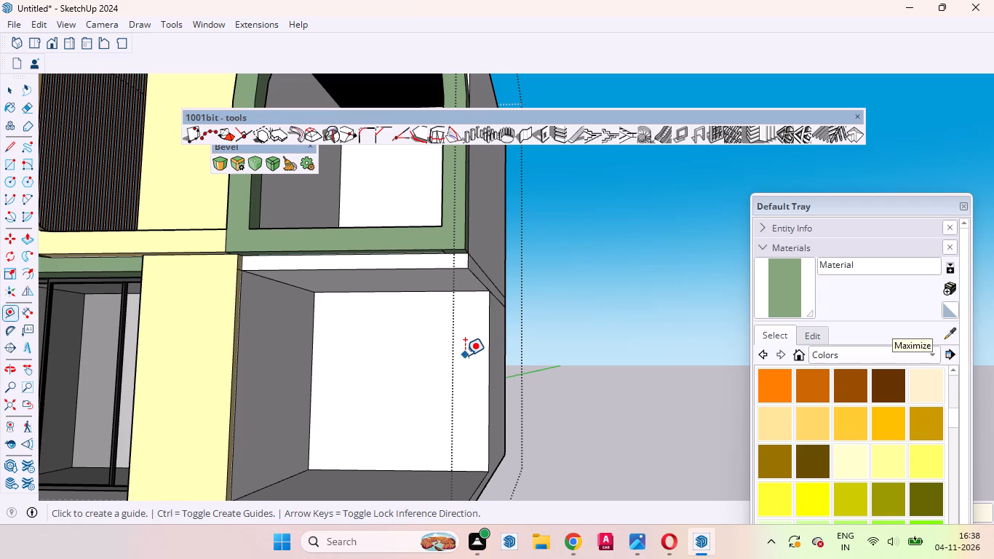
Place a vertical guide 12" in from the outer edge of the recess's back wall and another 4' further toward the pillar.
scroll(460, 375, up, 6)
middle_drag(459, 381, 491, 399)
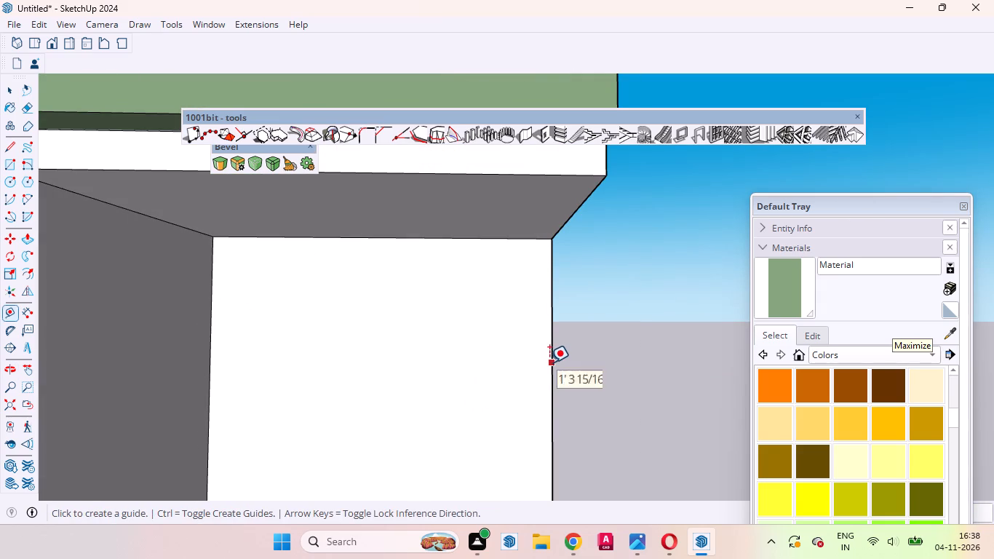
click(549, 362)
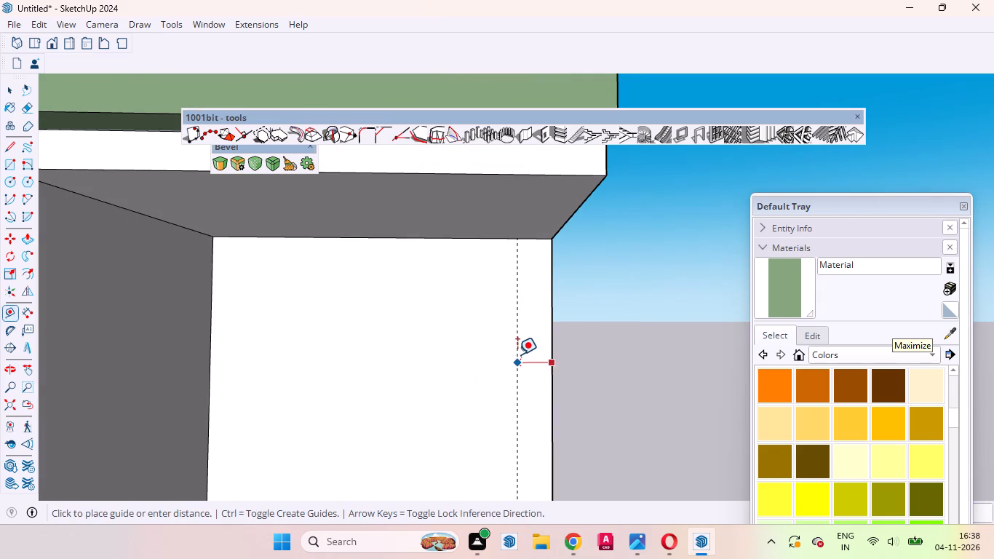
text(12)
key(Return)
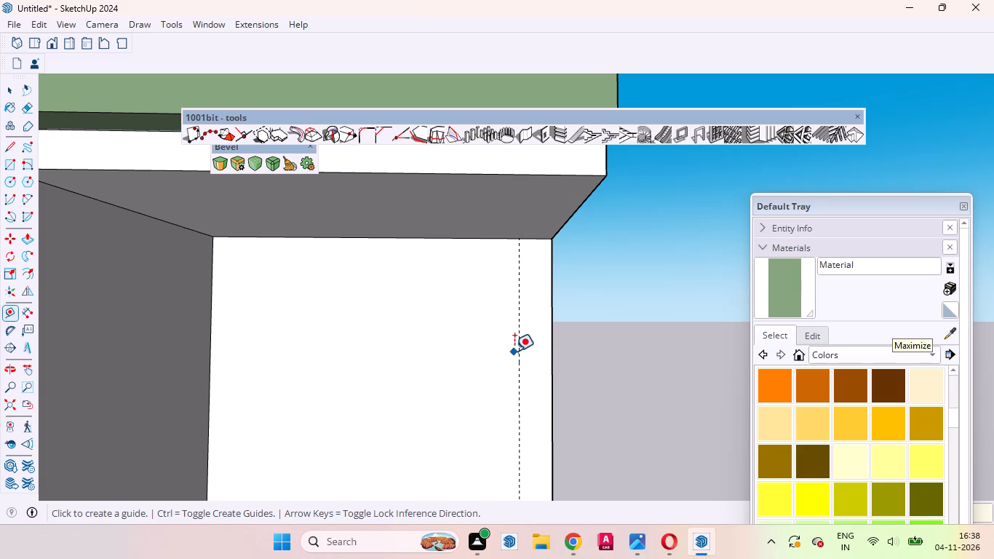
click(517, 350)
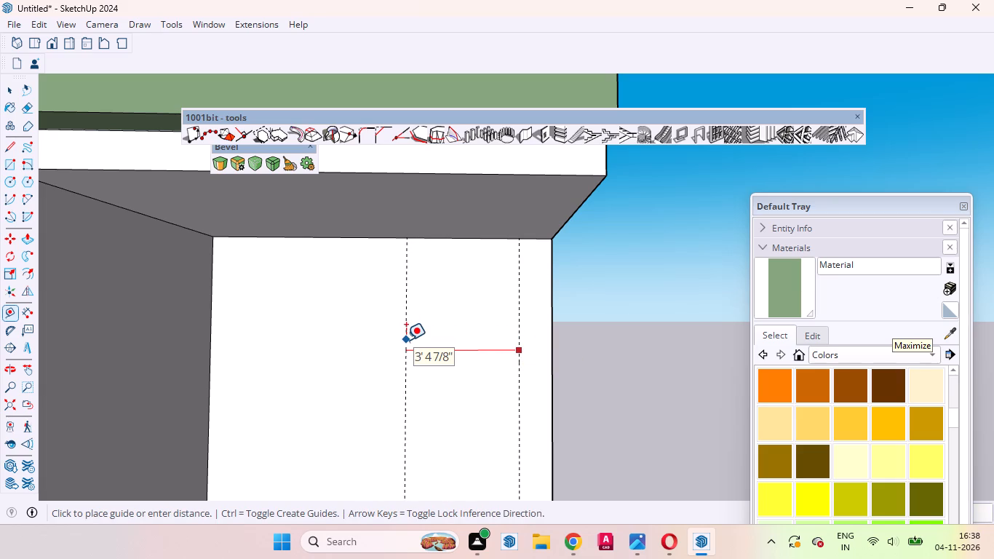
text(4')
key(Return)
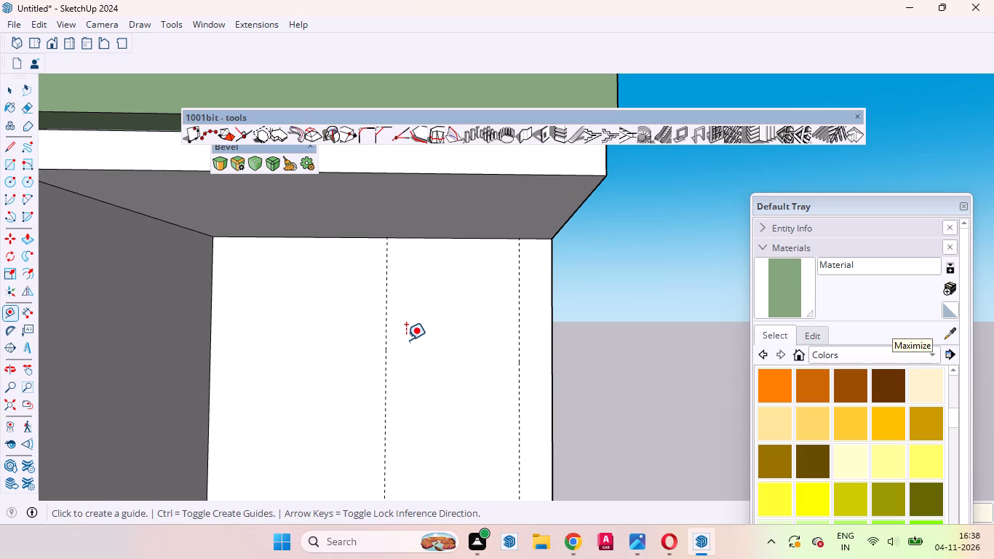
Place a horizontal guide on the back wall 7' above the floor and a second about 6 7/16" above it.
scroll(407, 347, down, 10)
middle_drag(450, 442, 383, 459)
scroll(407, 419, up, 4)
click(415, 429)
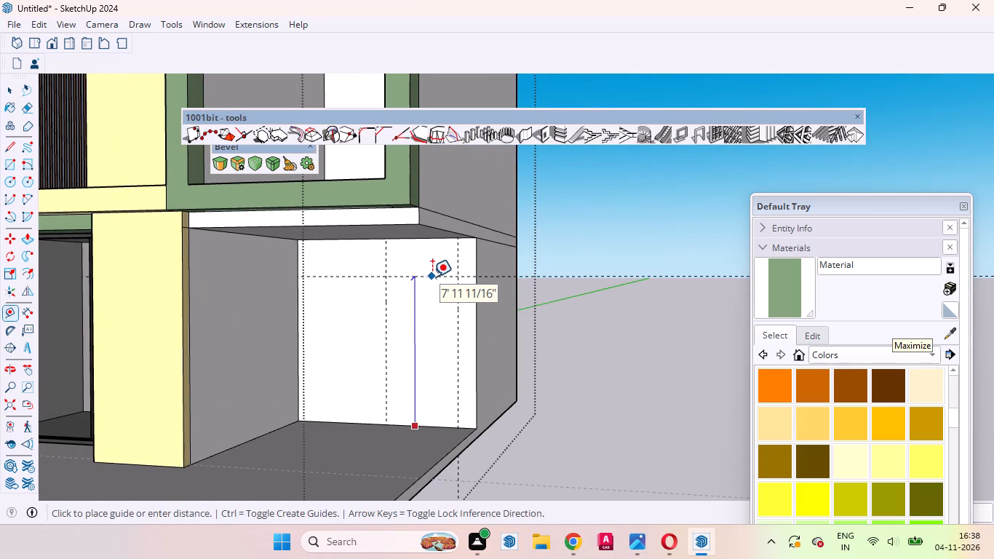
text(7')
key(Return)
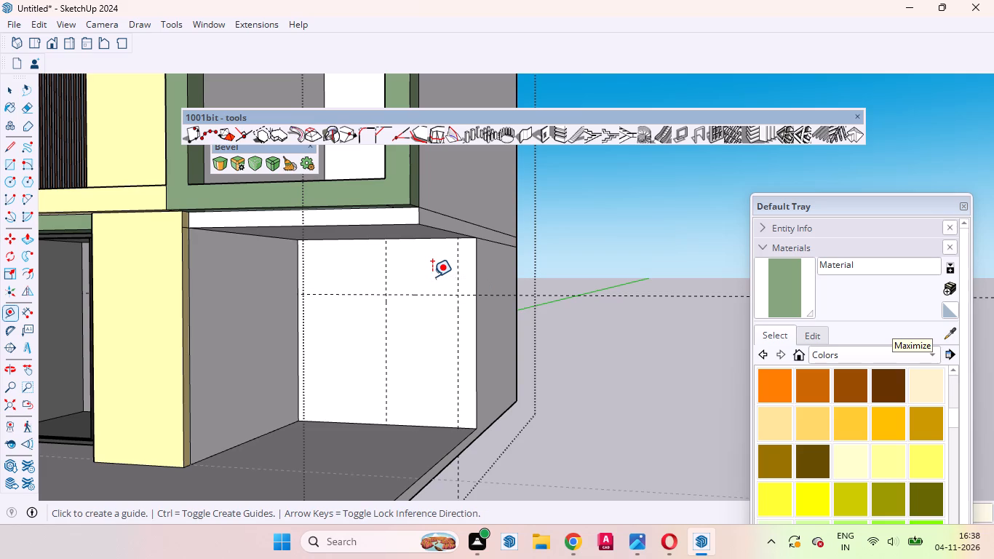
middle_click(448, 274)
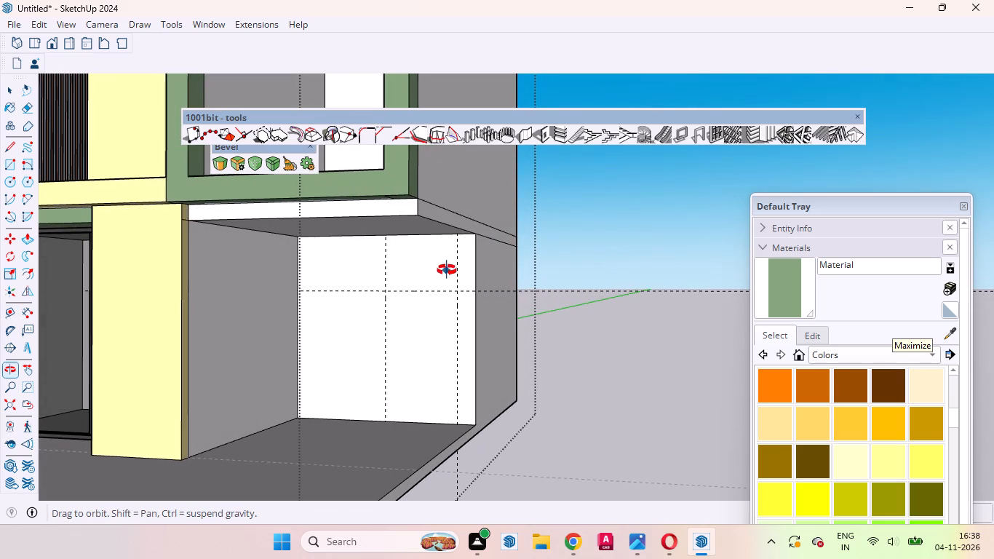
click(426, 287)
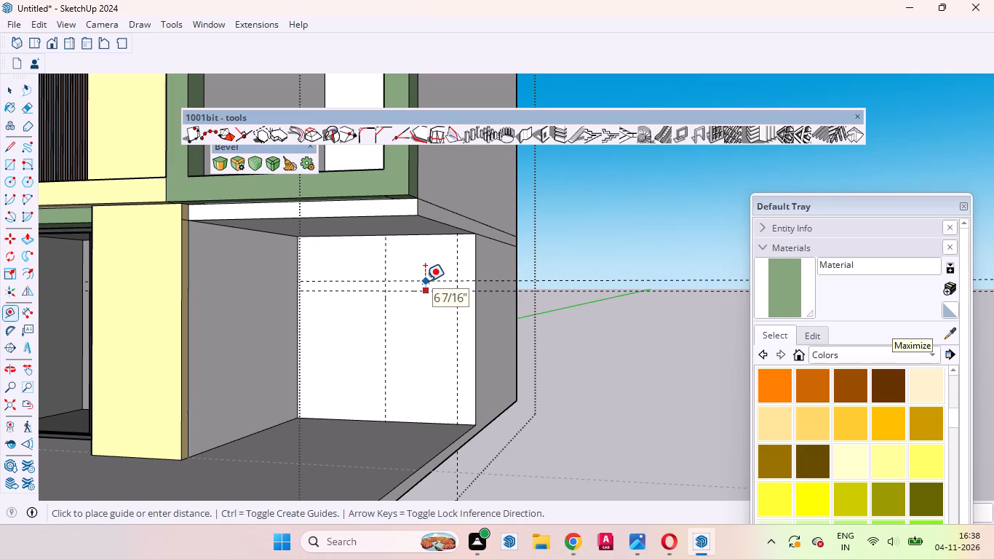
click(425, 281)
Place a vertical guide just inside the back wall's pillar-side edge and another 4' from it toward the outer edge.
middle_drag(376, 328, 435, 332)
scroll(435, 332, up, 4)
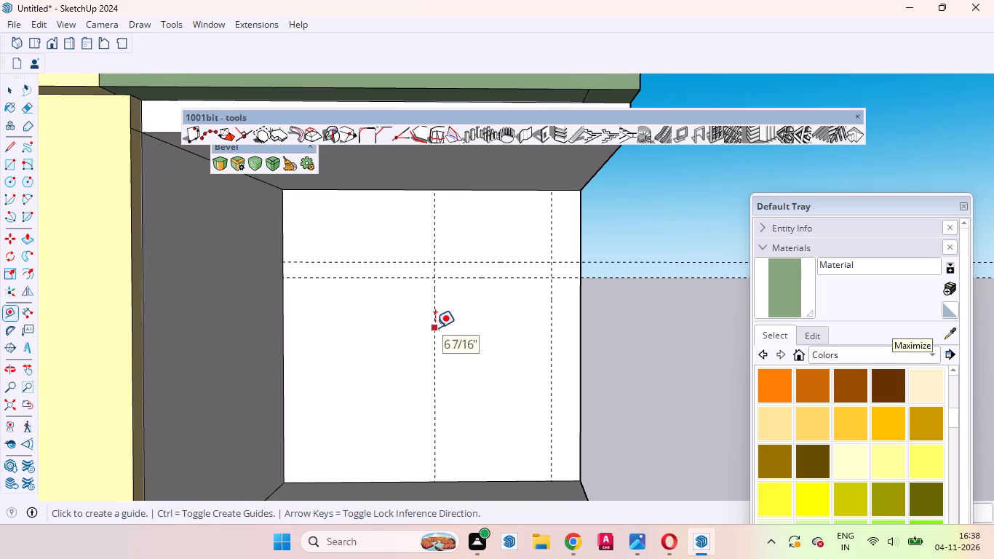
click(285, 320)
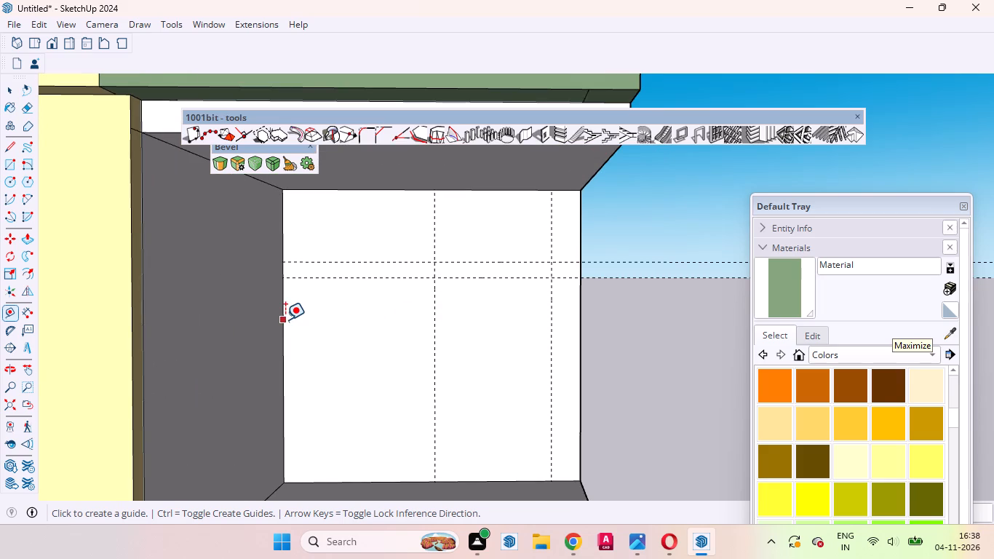
click(295, 320)
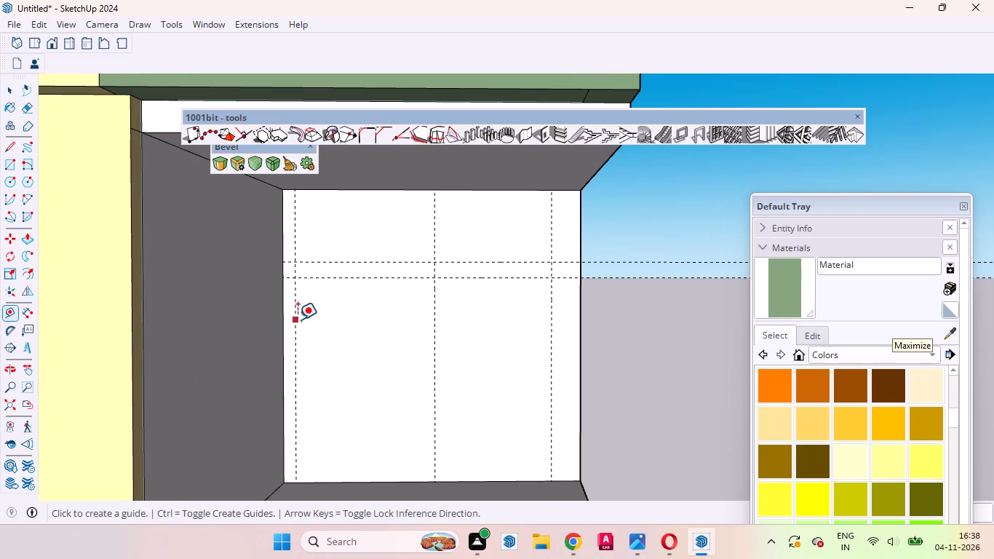
click(298, 320)
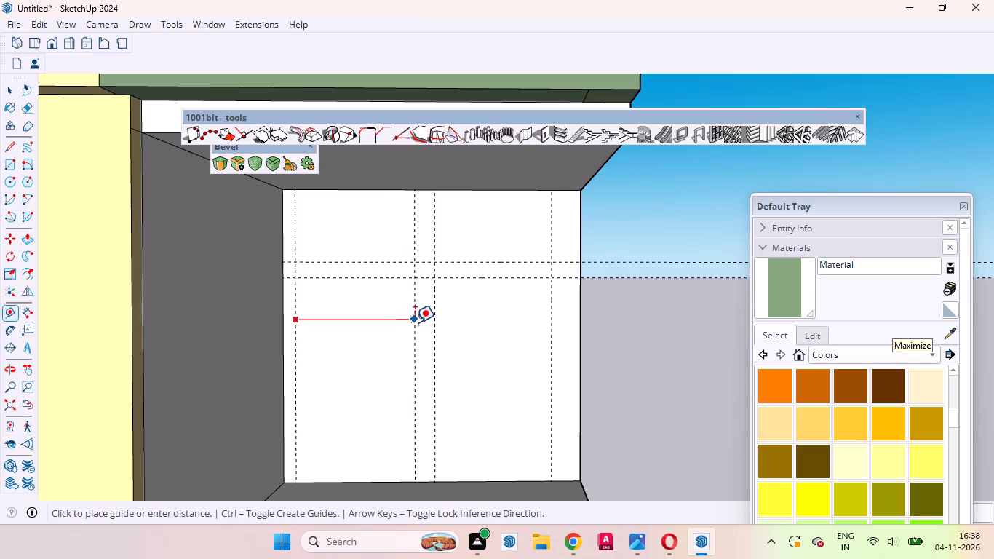
key(4)
key(apostrophe)
key(Return)
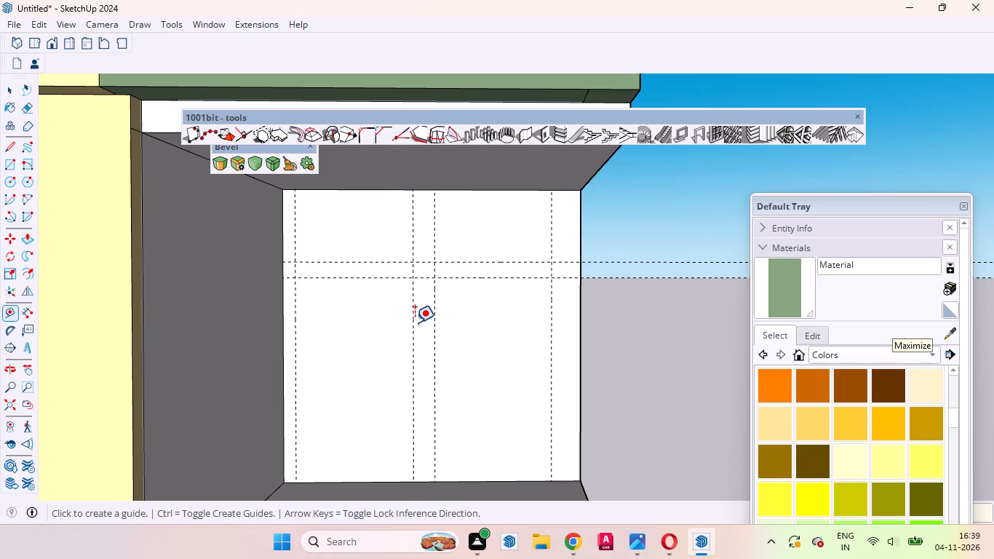
Place a horizontal guide on the back wall 4' below the upper horizontal guide.
click(378, 266)
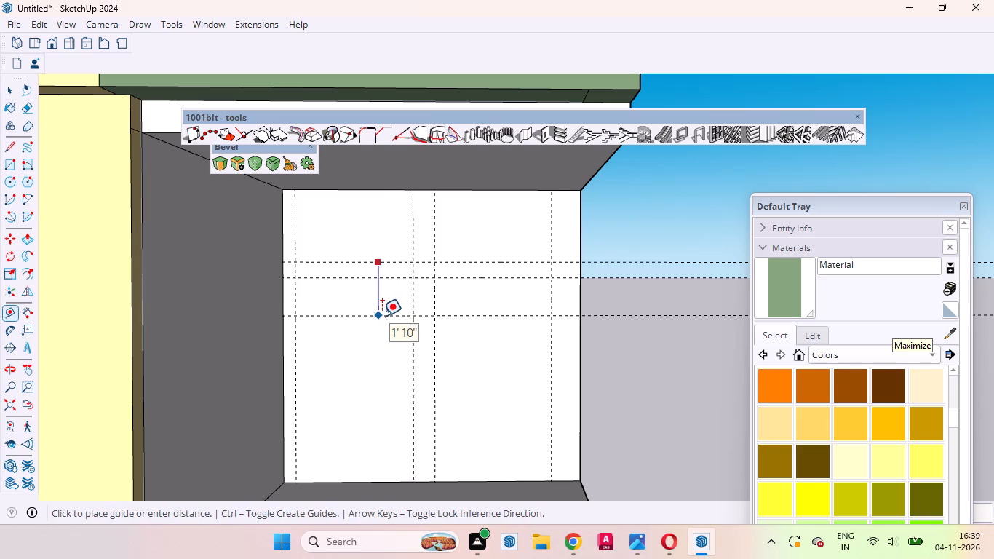
key(4)
key(apostrophe)
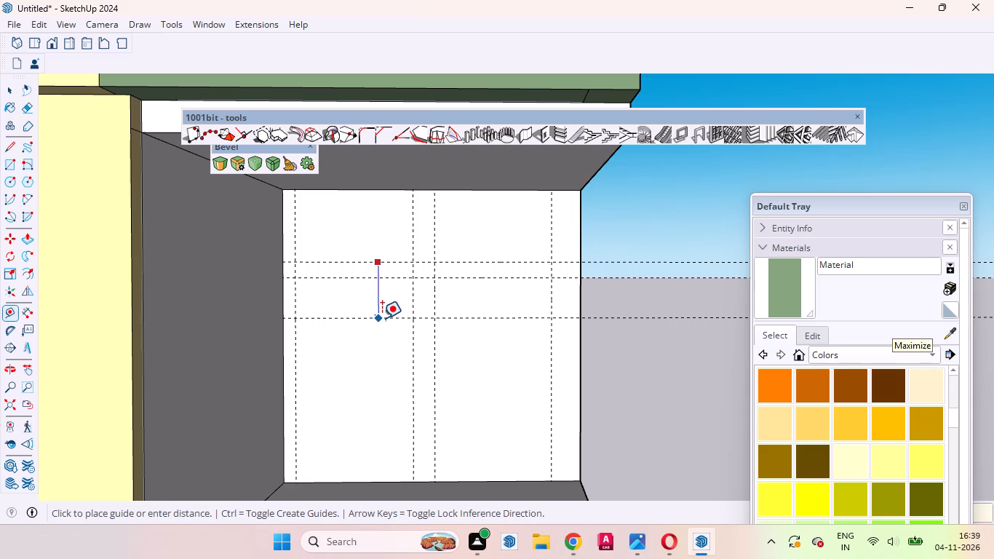
key(Return)
key(space)
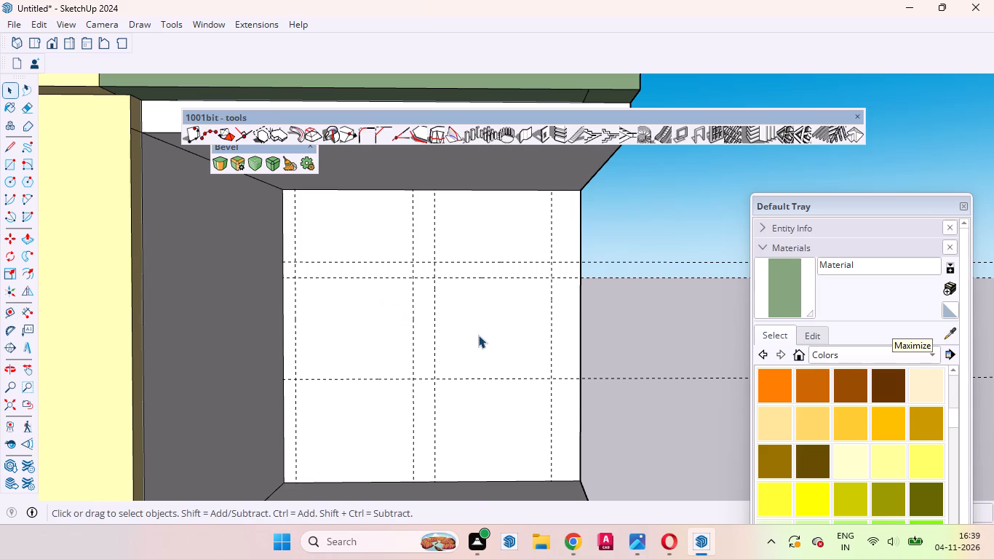
Along the guides, draw a 4' wide door rectangle from the upper guide to the floor and a 4' by 4' window rectangle beside it.
click(479, 333)
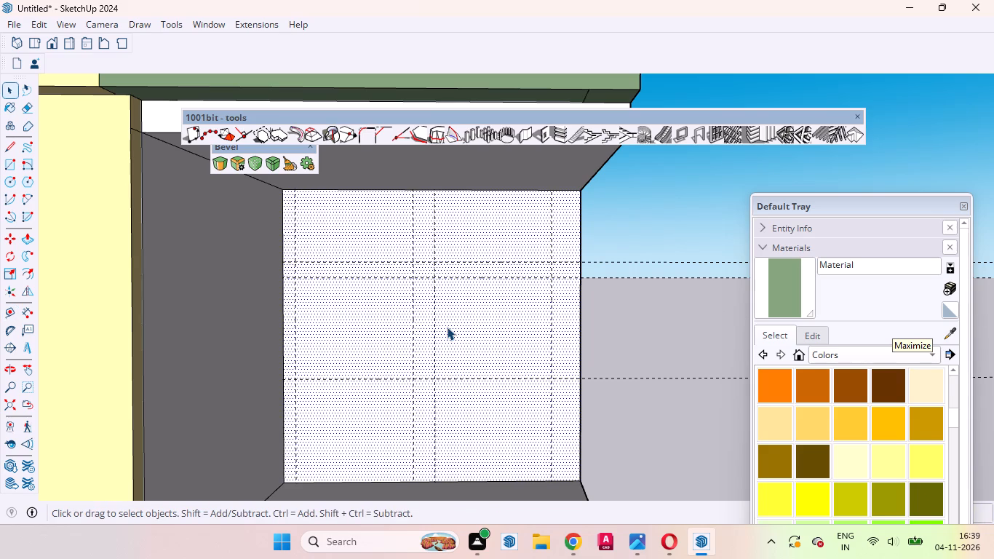
key(r)
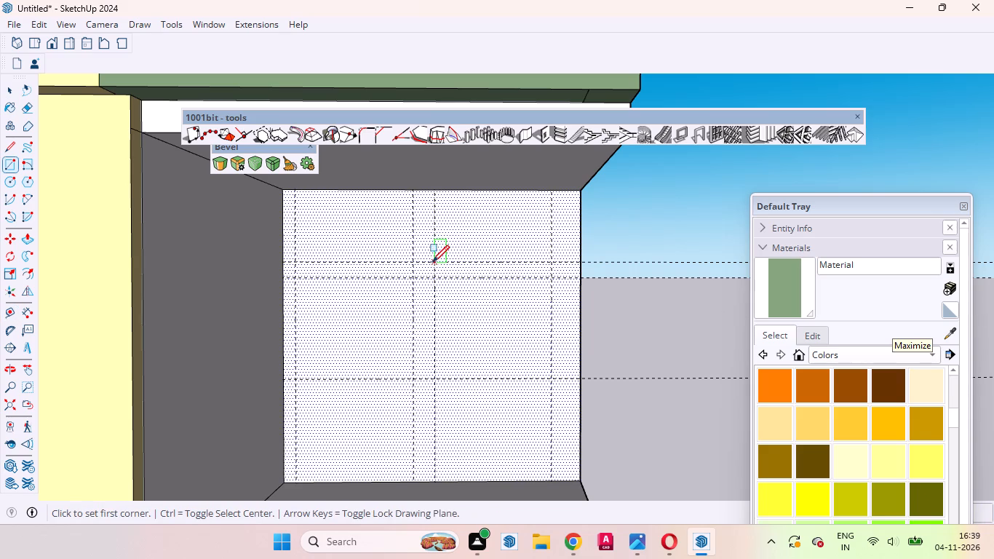
click(432, 262)
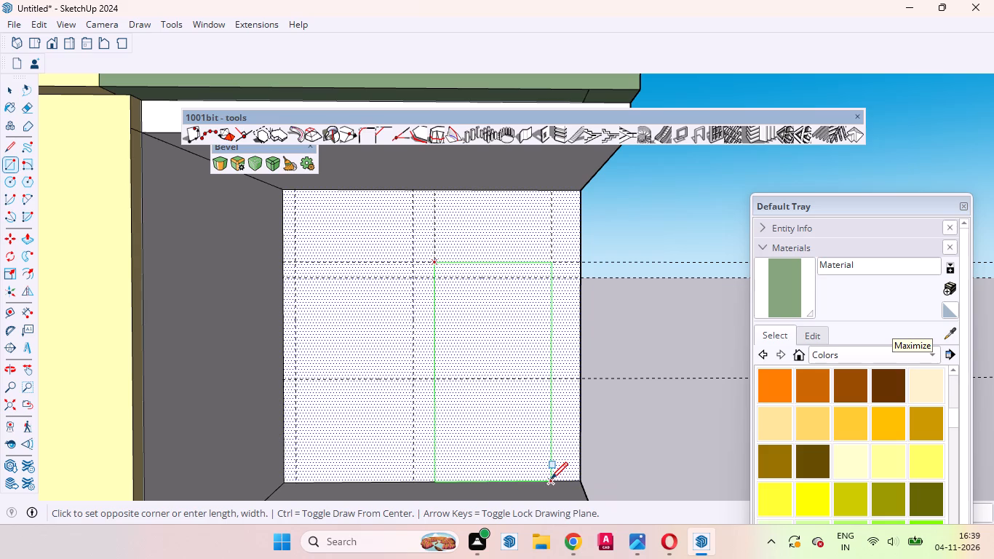
click(551, 479)
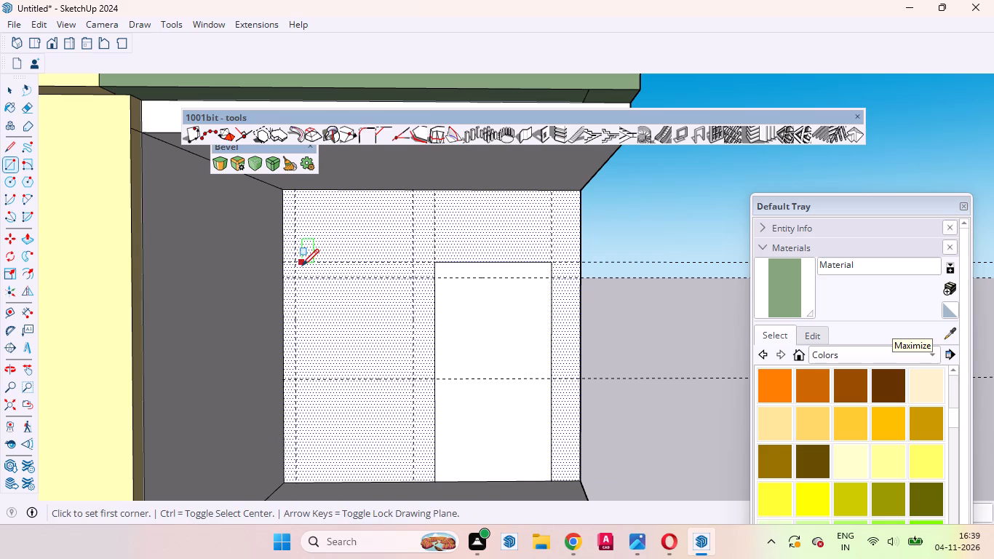
click(298, 264)
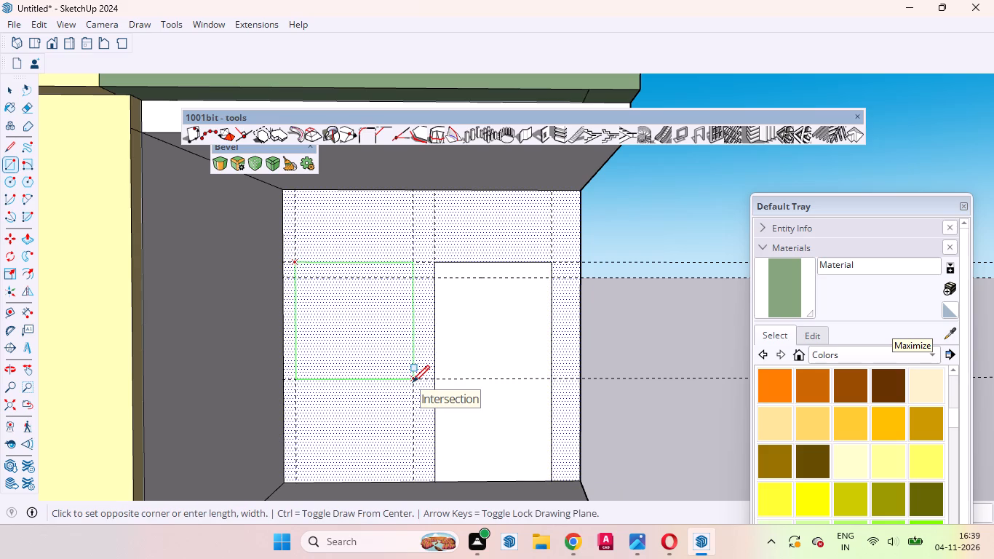
click(413, 382)
key(space)
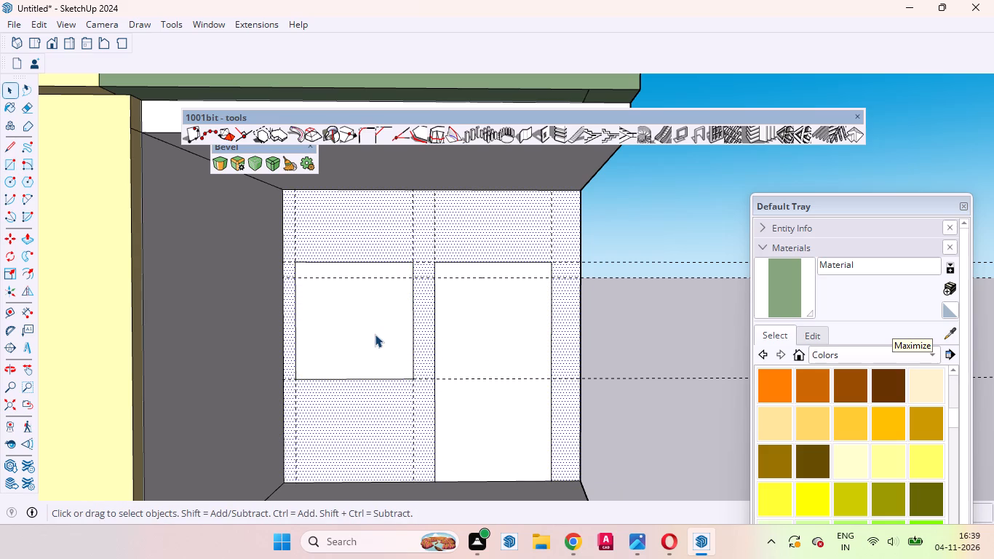
Push/Pull the door rectangle on the recess's back wall.
click(486, 336)
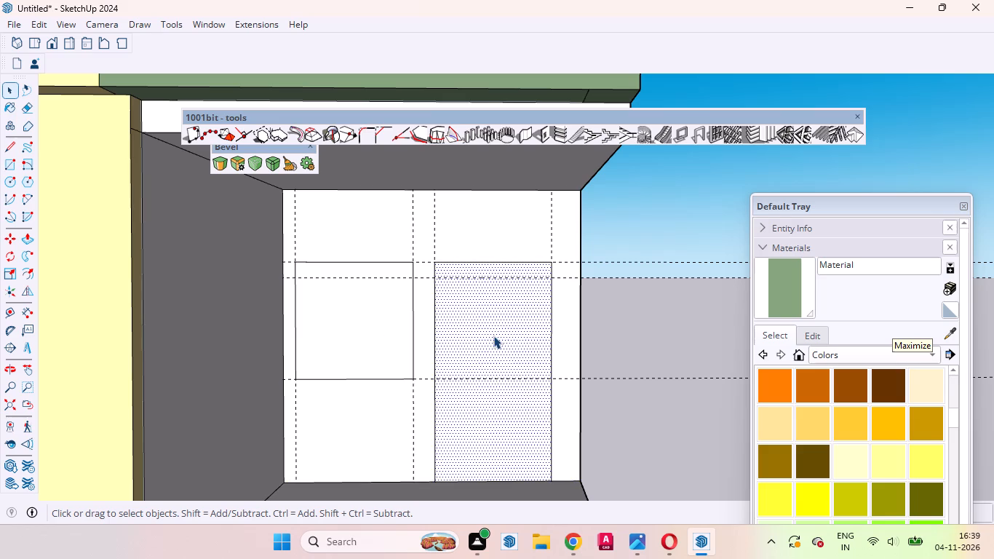
middle_drag(507, 360, 461, 378)
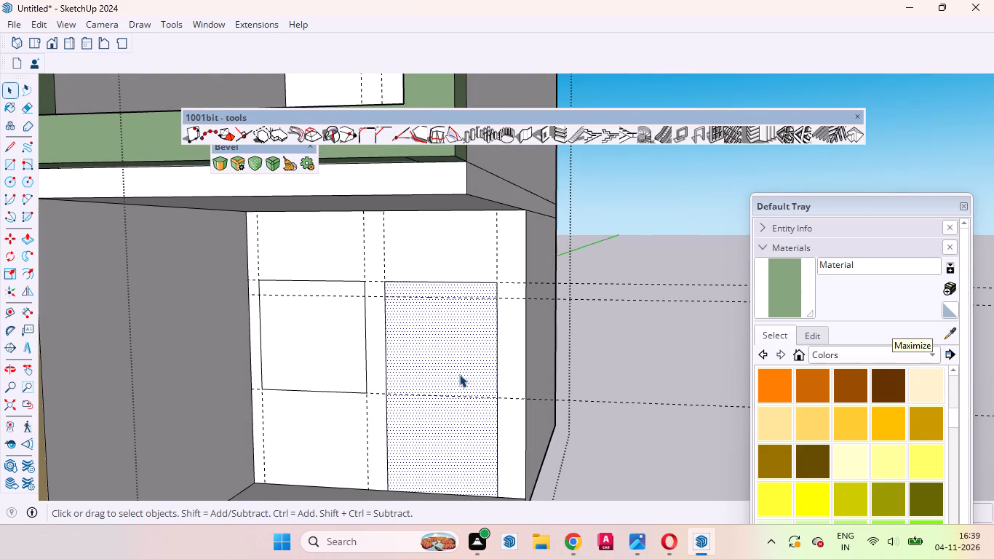
key(p)
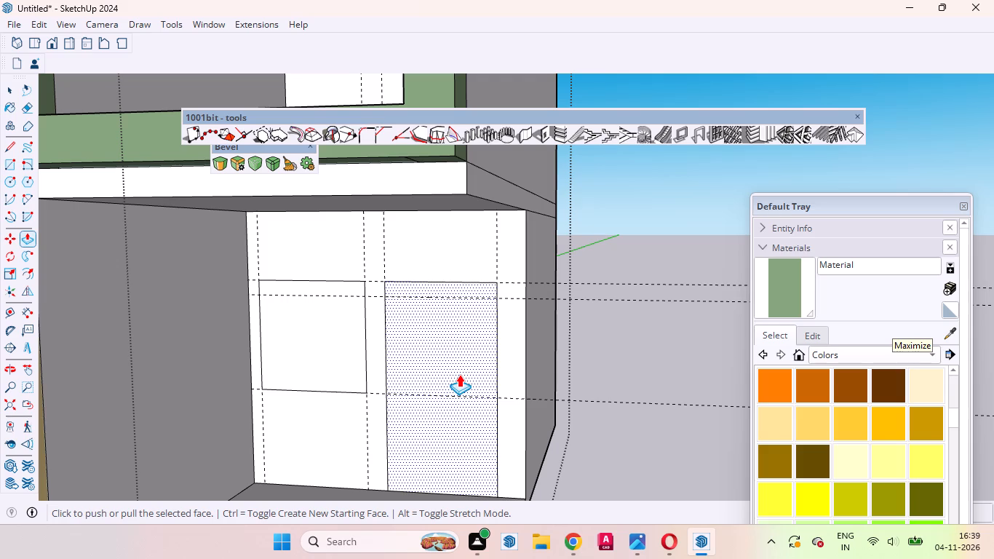
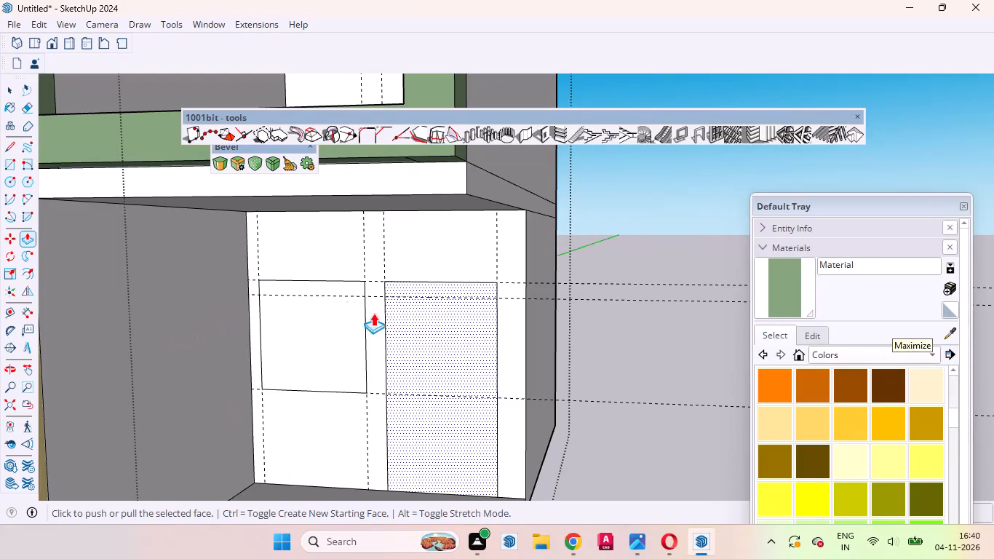
Recess the square window rectangle into the ground-floor recess's back wall with Push/Pull.
scroll(373, 313, down, 3)
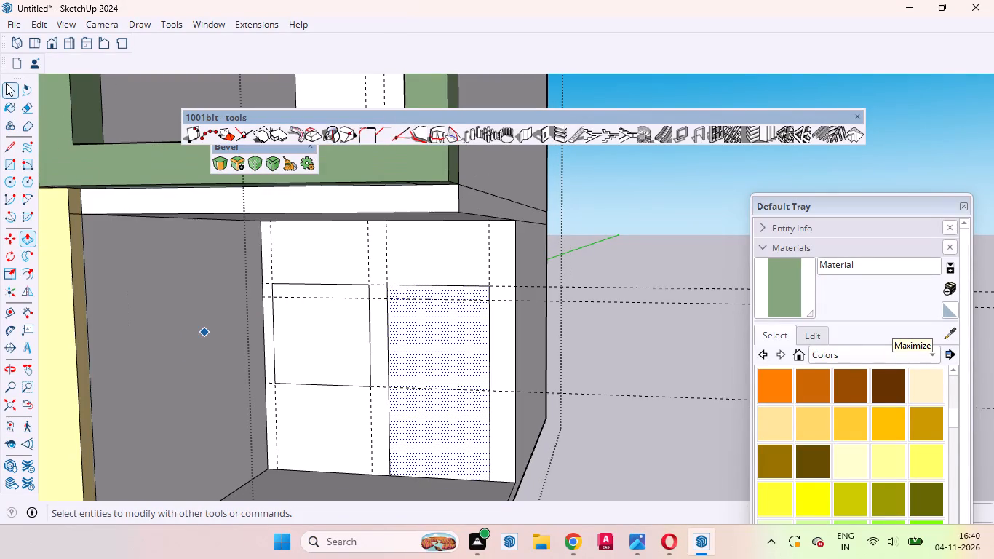
click(6, 83)
scroll(445, 367, down, 5)
middle_drag(410, 360, 459, 346)
click(411, 338)
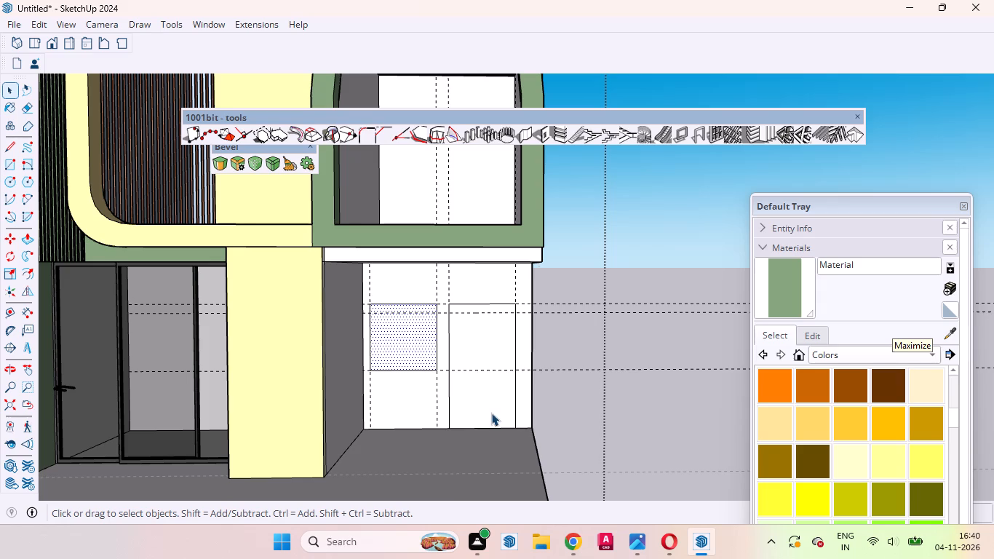
scroll(491, 413, down, 2)
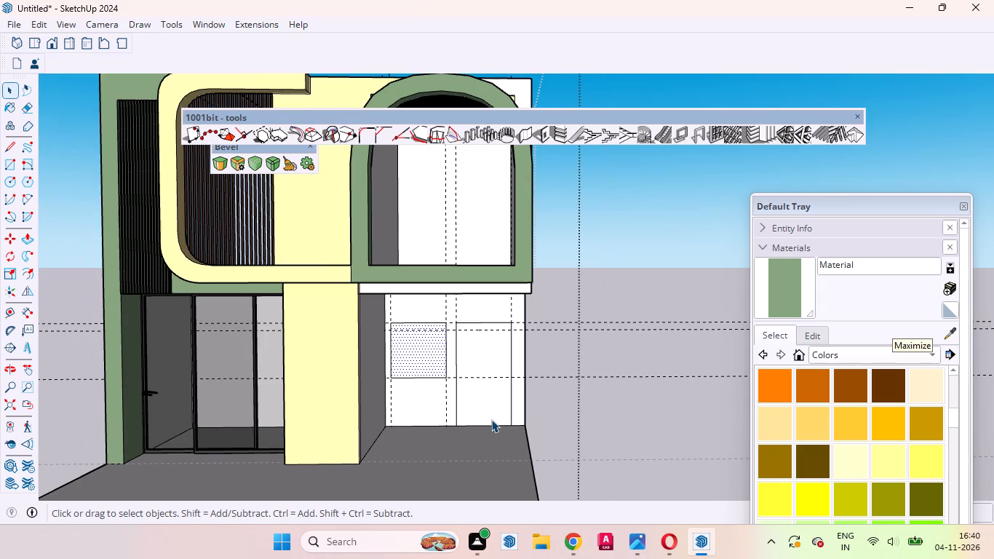
scroll(491, 419, down, 2)
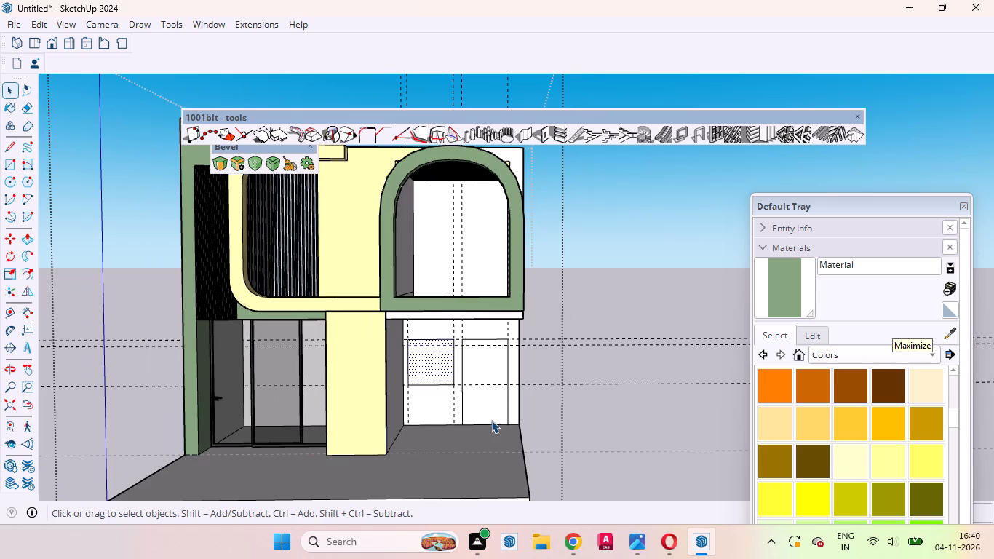
middle_drag(504, 436, 546, 421)
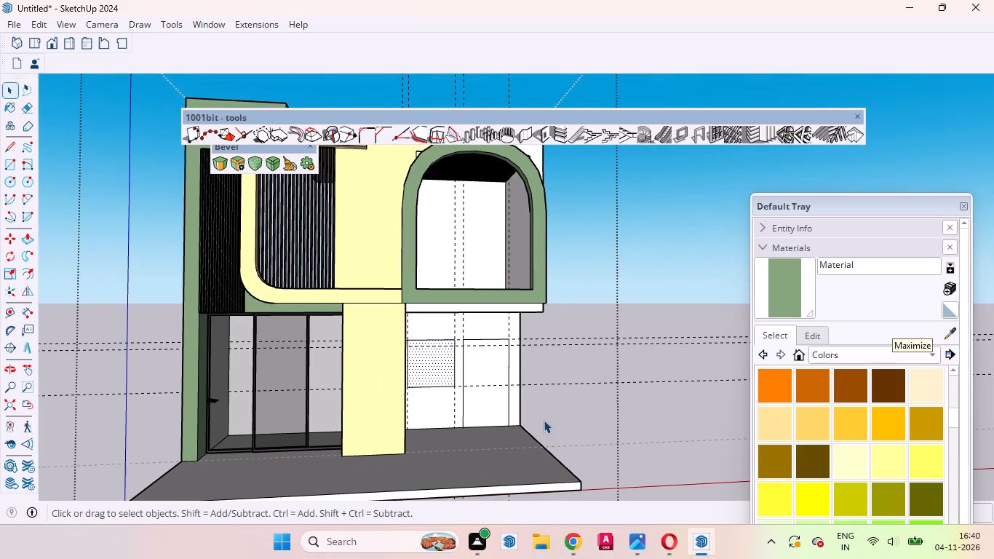
scroll(544, 420, down, 1)
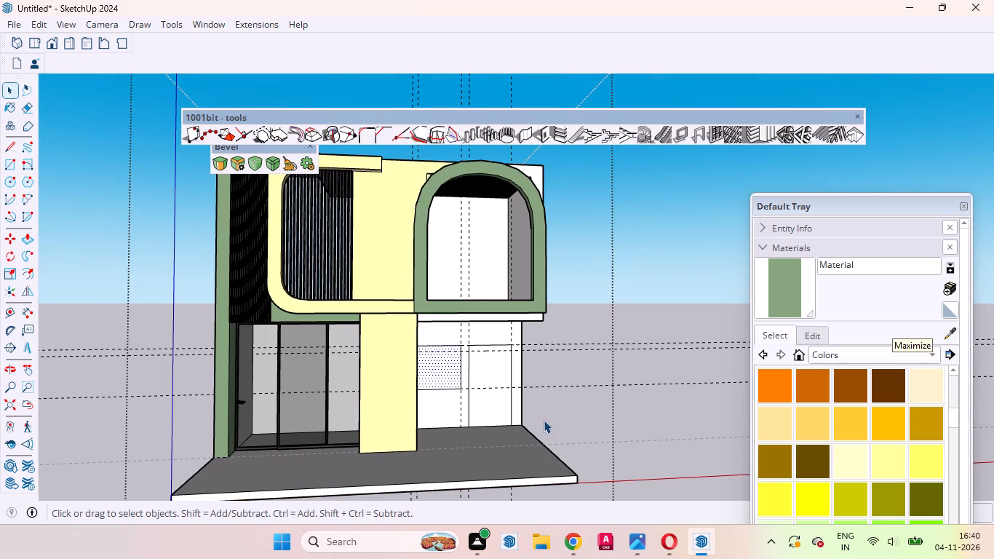
scroll(544, 420, down, 1)
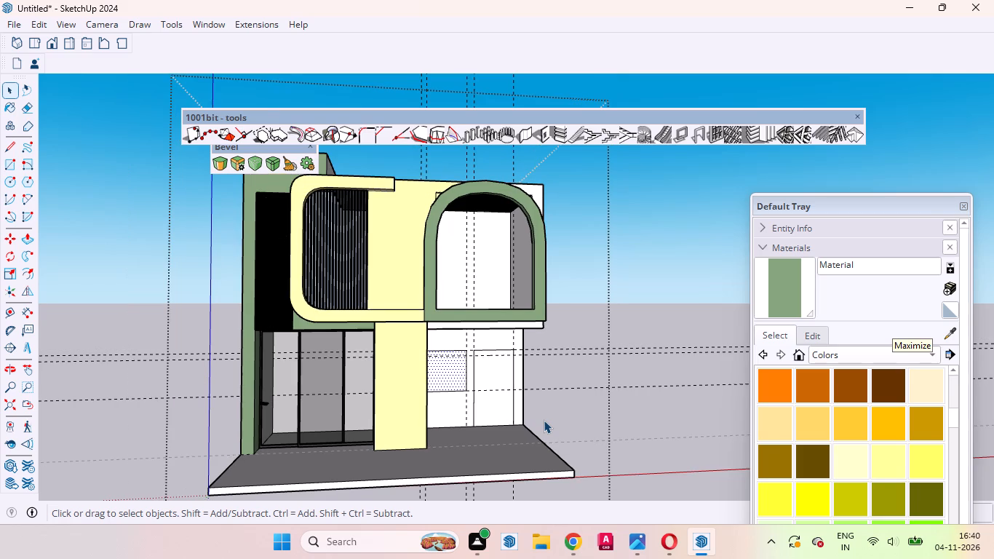
scroll(544, 420, down, 2)
middle_drag(541, 430, 540, 379)
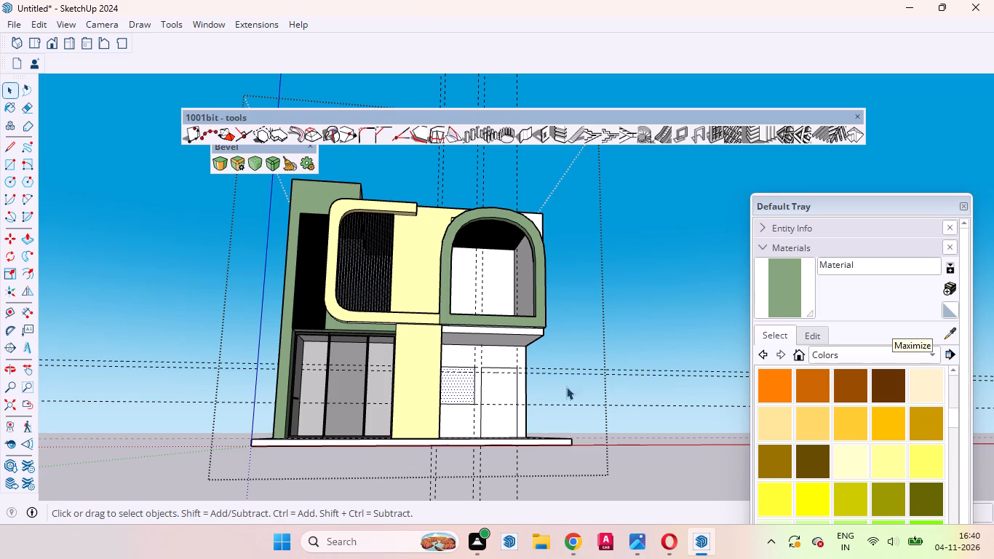
scroll(523, 341, down, 4)
middle_drag(465, 361, 466, 444)
scroll(486, 371, up, 9)
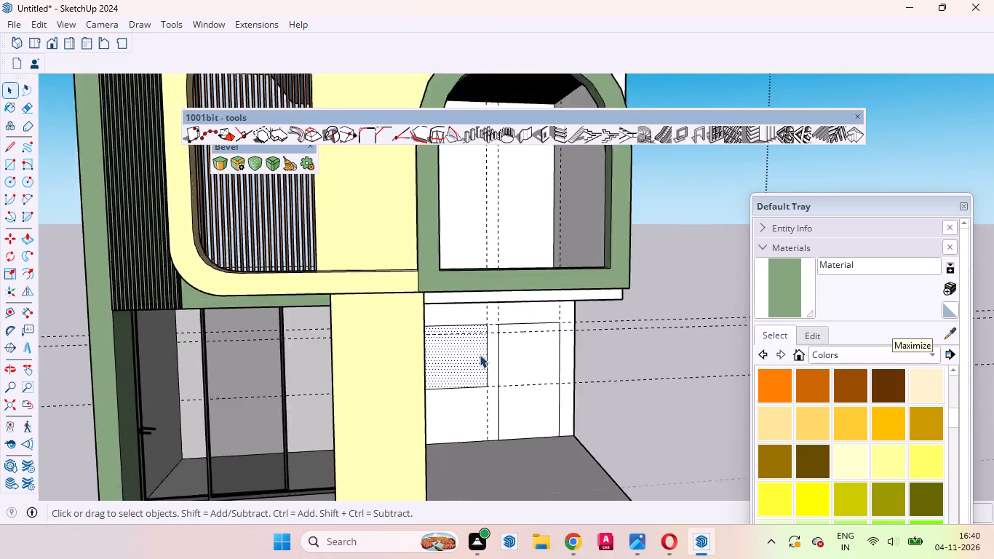
scroll(480, 354, up, 2)
middle_drag(474, 361, 421, 348)
scroll(422, 341, up, 3)
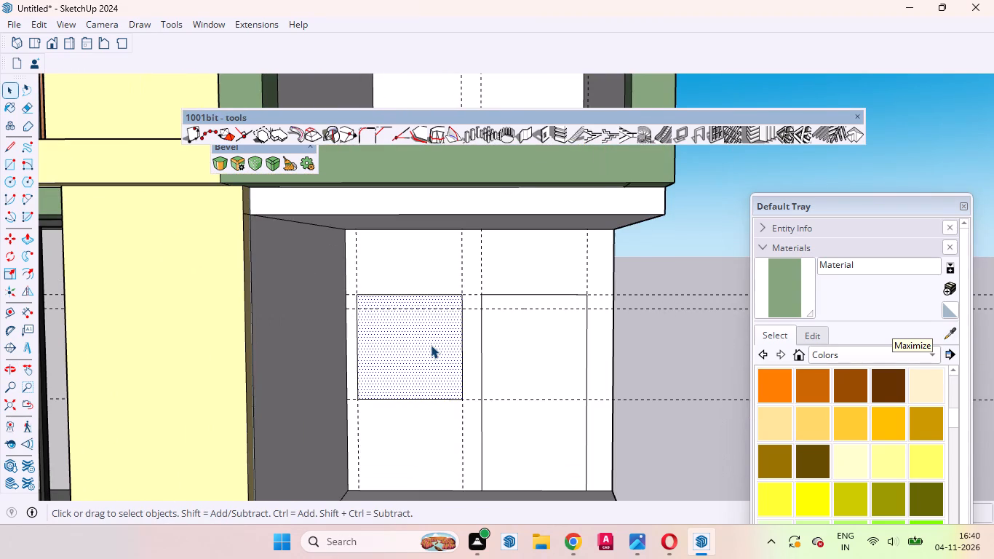
key(p)
click(431, 345)
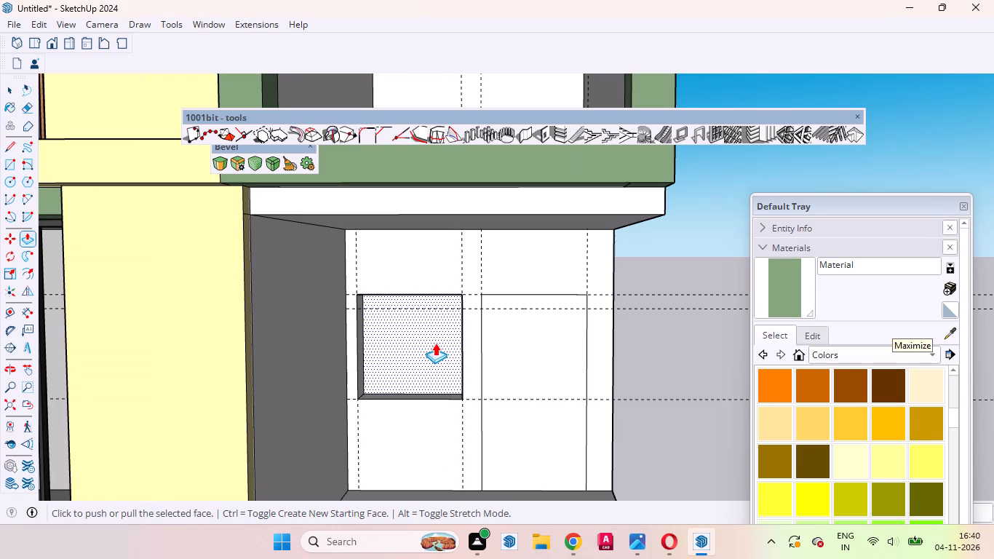
key(space)
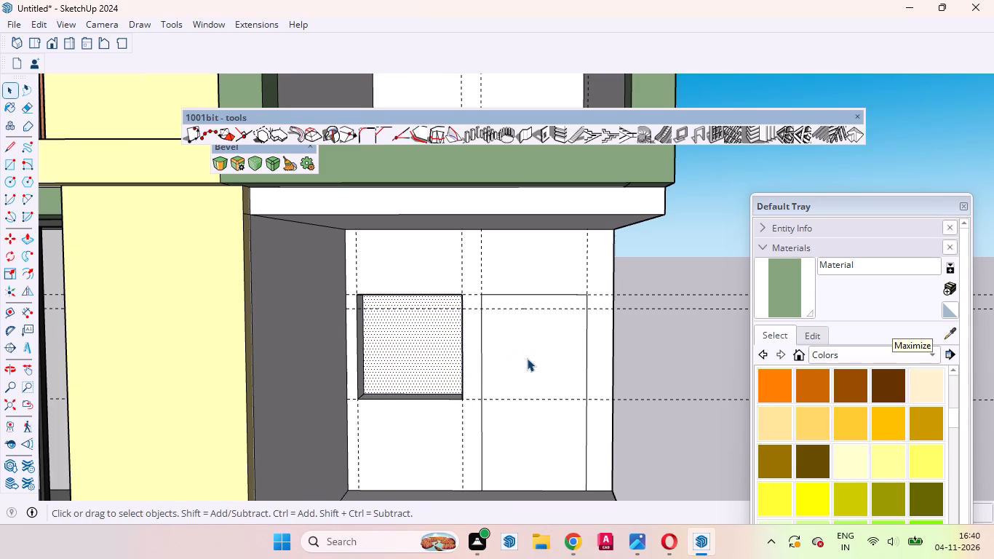
Push/Pull the door rectangle beside the window inward, repeating the window's recess depth.
click(527, 358)
key(p)
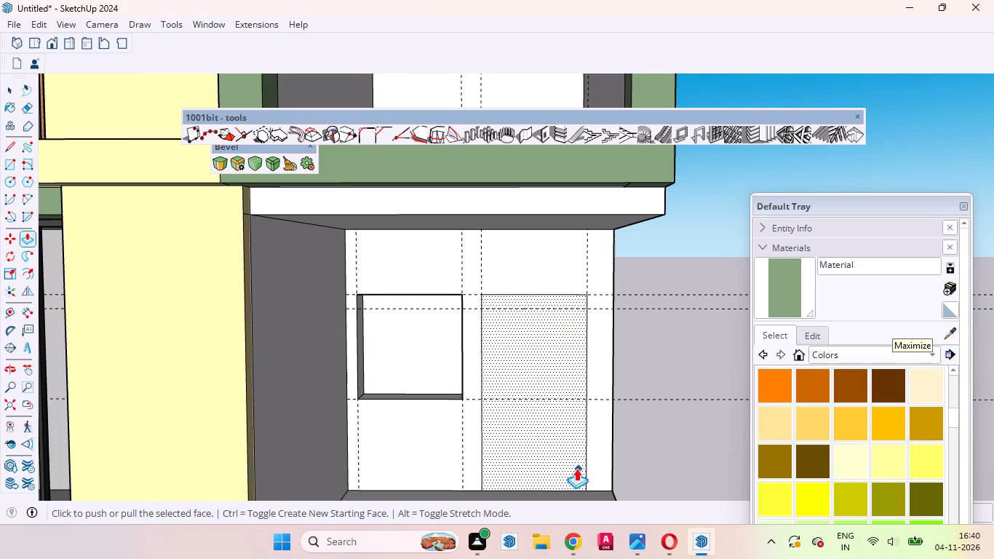
double_click(541, 364)
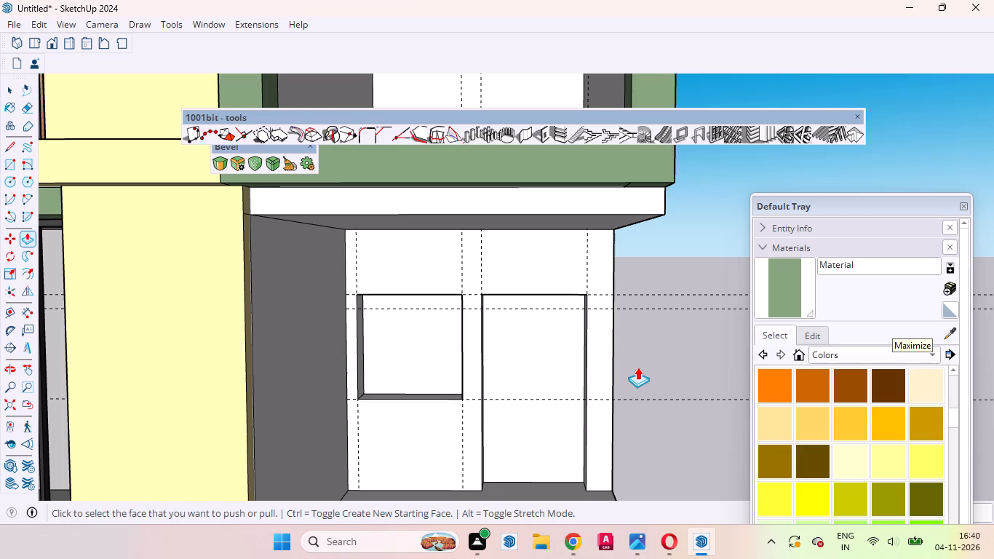
key(space)
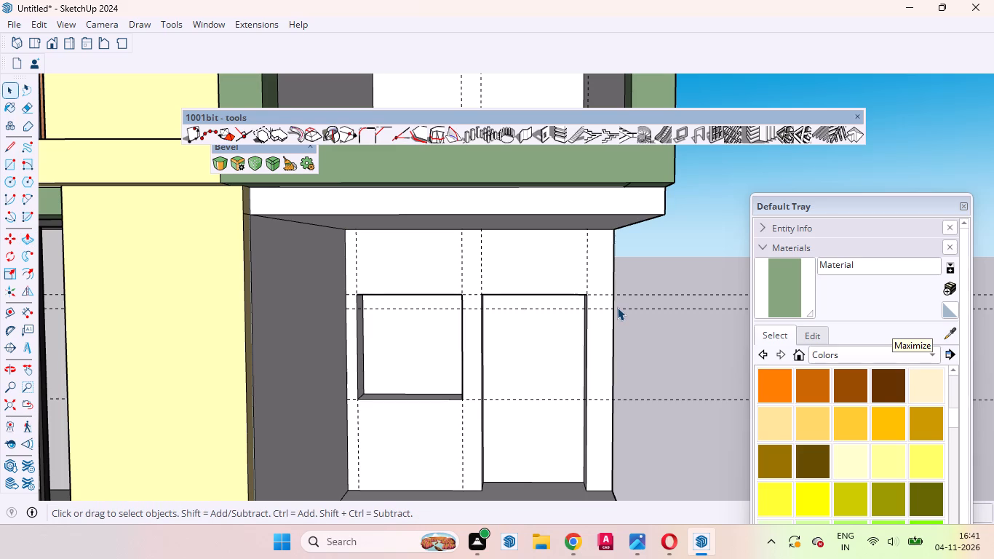
Open the 3D Warehouse model library.
scroll(596, 337, down, 5)
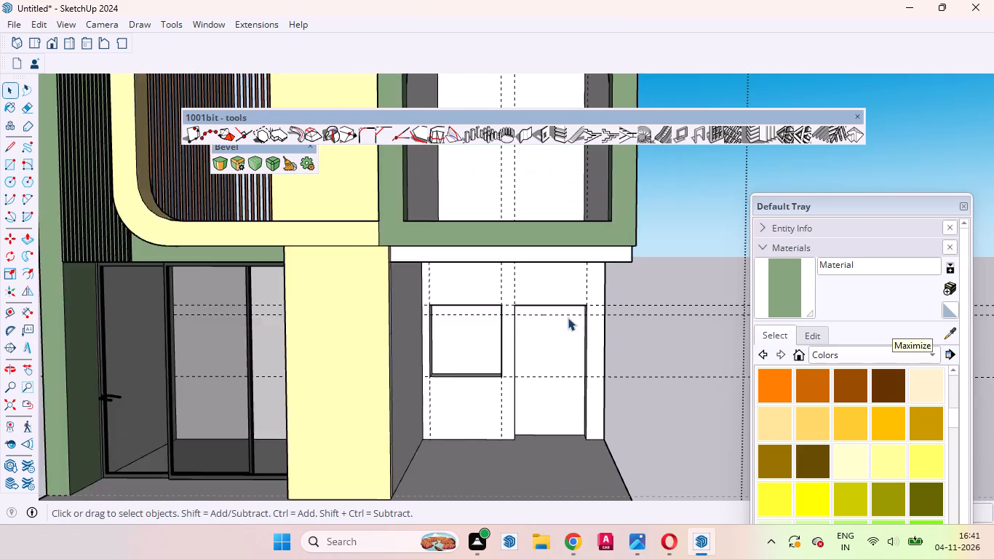
scroll(568, 317, down, 3)
click(208, 28)
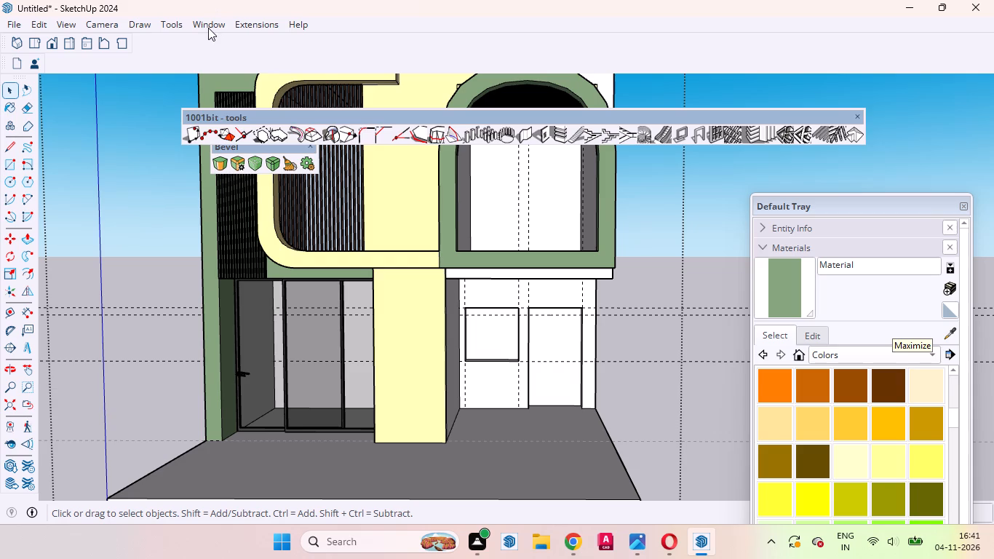
click(242, 144)
scroll(417, 374, down, 4)
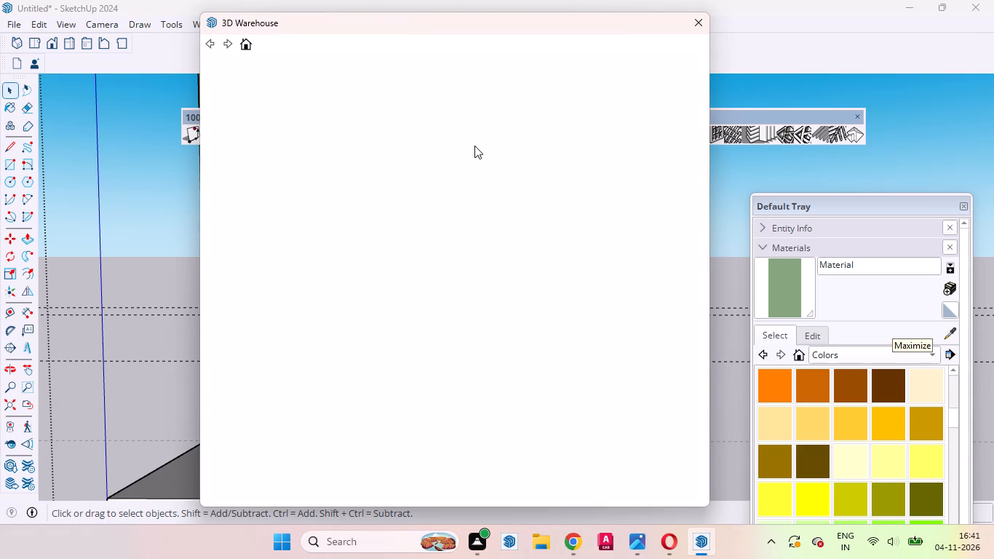
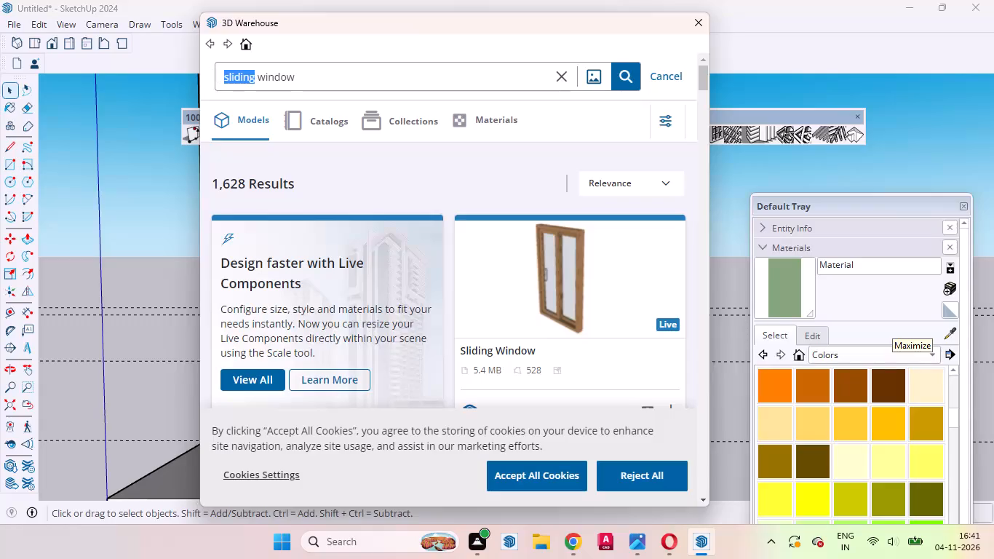
Search the model library for "window" instead of sliding windows.
key(BackSpace)
key(Return)
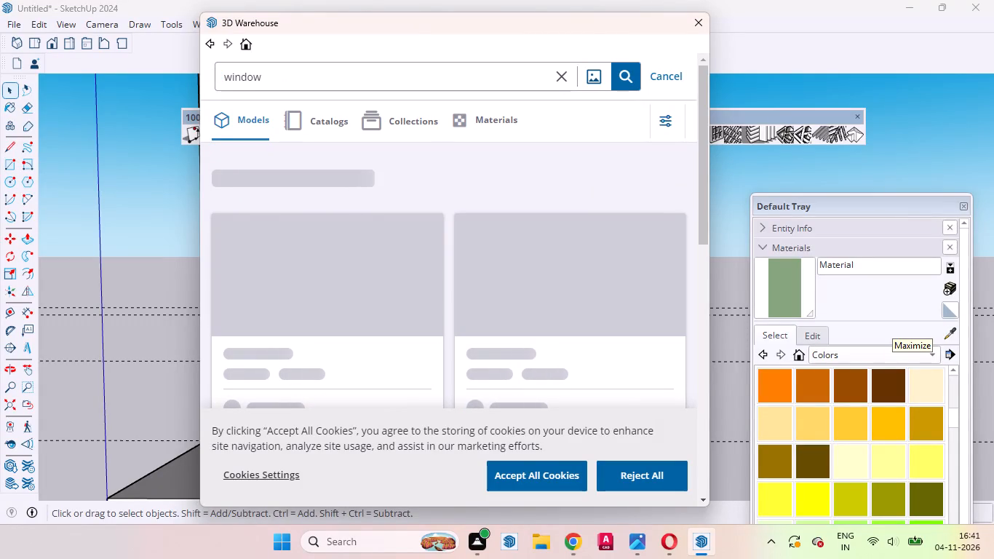
scroll(391, 249, down, 3)
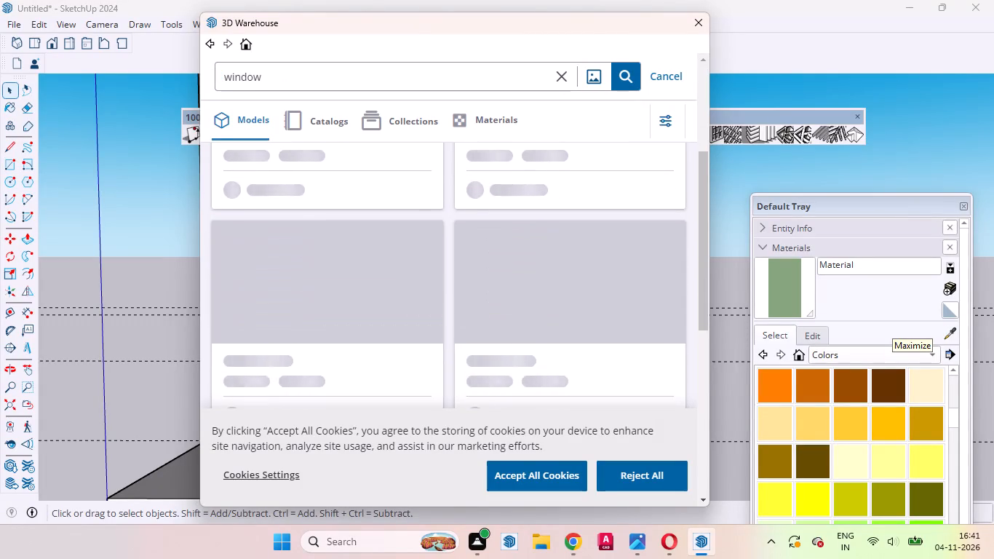
scroll(392, 249, up, 8)
drag(388, 177, 342, 172)
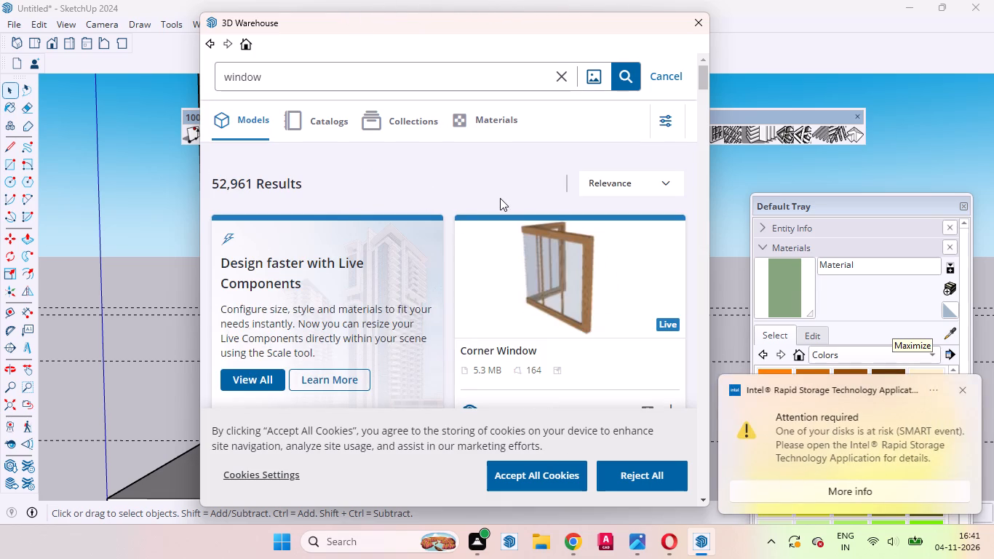
click(964, 391)
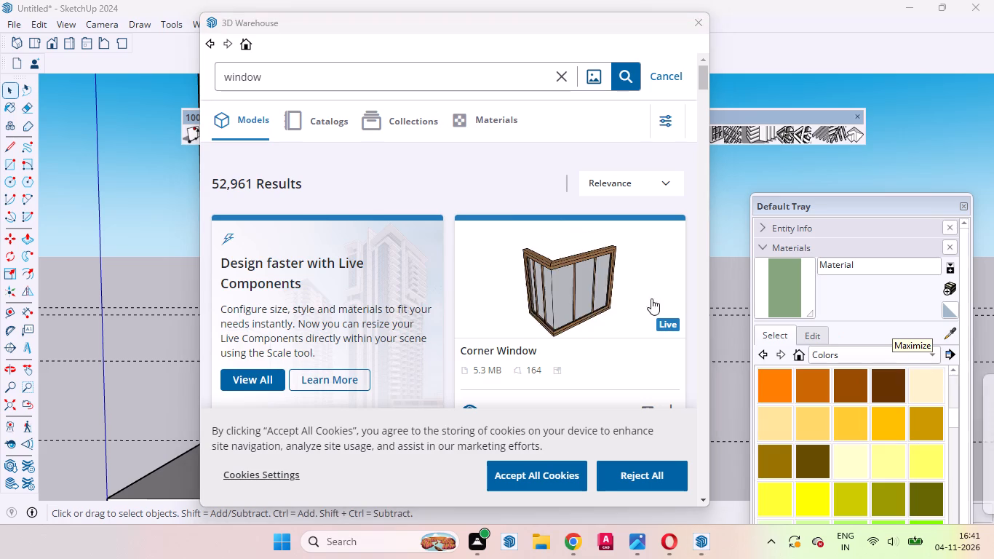
Browse the window search results for a model that suits the ground-floor window opening.
scroll(544, 274, down, 6)
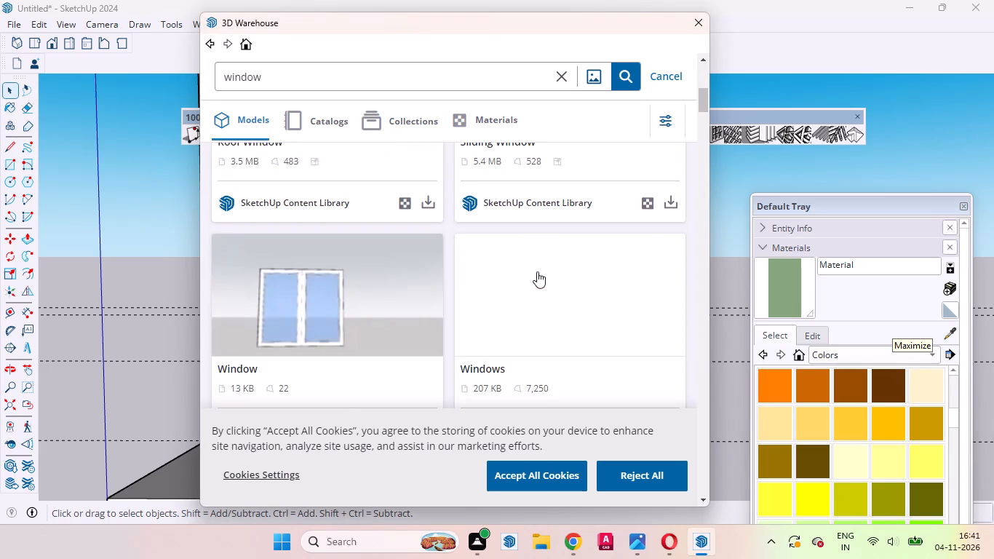
scroll(537, 271, down, 6)
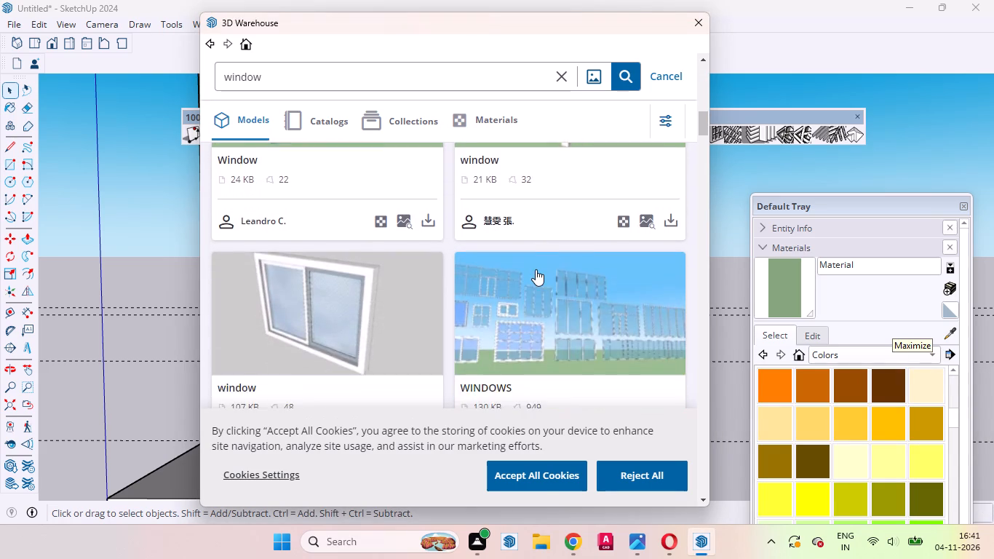
scroll(536, 269, down, 3)
scroll(536, 269, up, 1)
scroll(536, 269, down, 3)
scroll(536, 269, up, 1)
scroll(536, 269, down, 7)
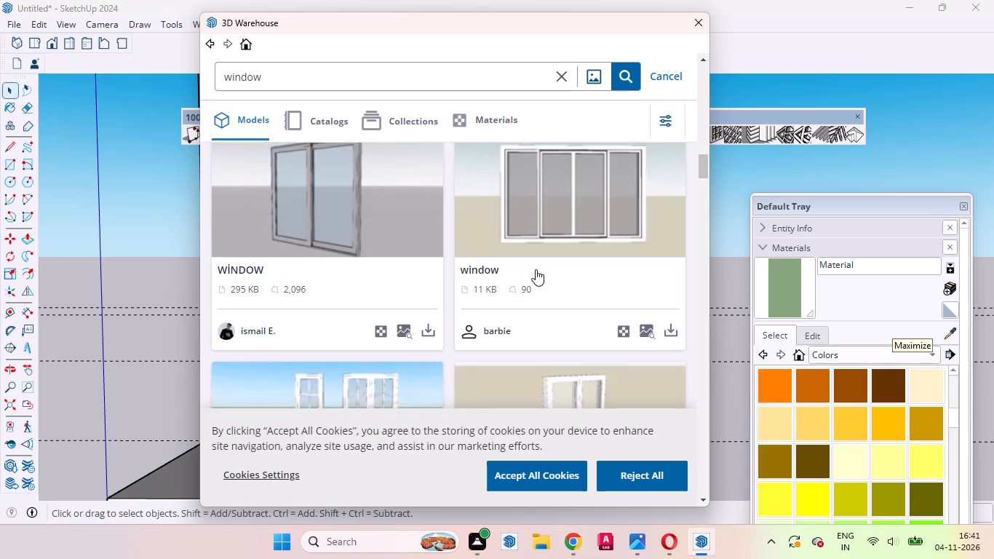
scroll(536, 269, down, 2)
scroll(536, 269, up, 1)
scroll(536, 269, down, 1)
scroll(536, 269, up, 8)
scroll(536, 269, down, 2)
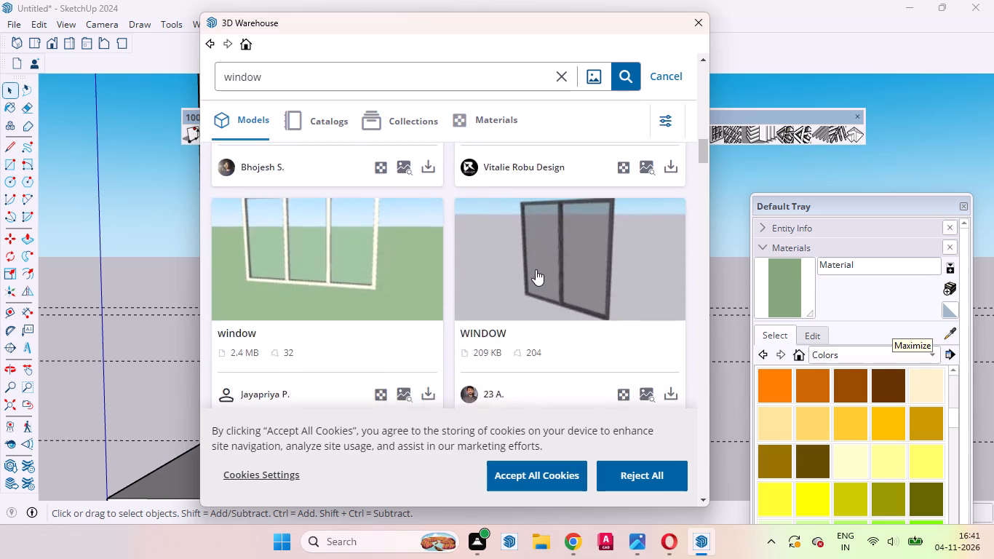
scroll(536, 269, up, 3)
scroll(536, 269, down, 2)
scroll(536, 269, up, 1)
scroll(536, 269, down, 3)
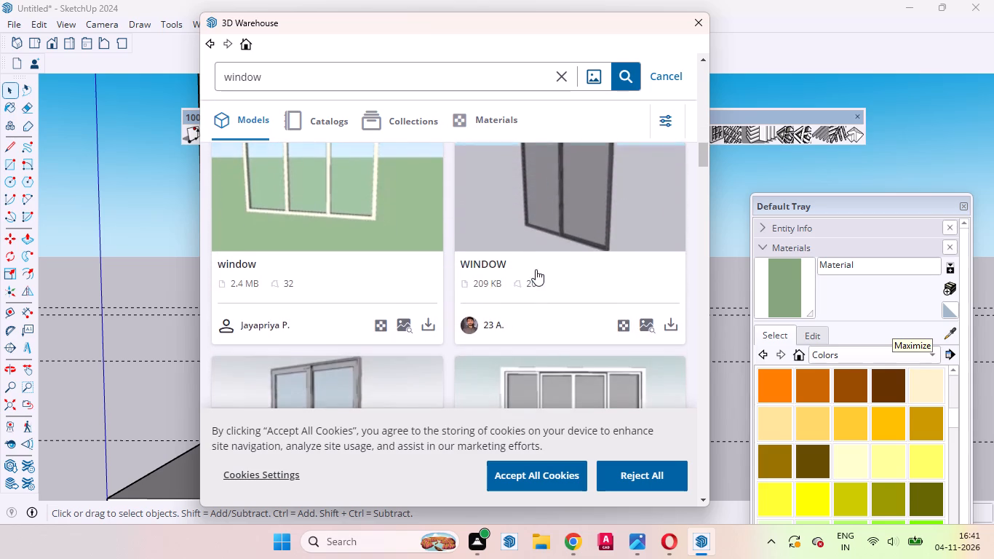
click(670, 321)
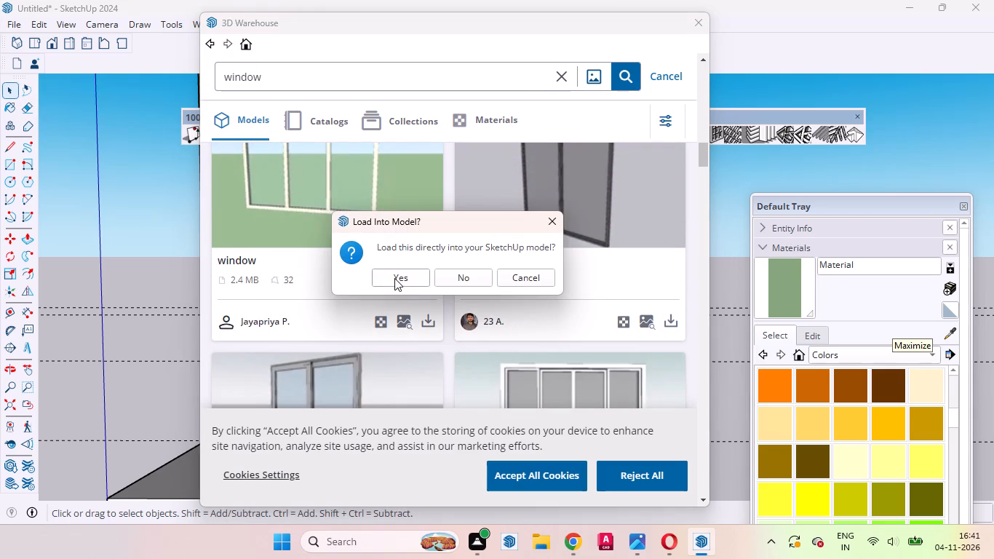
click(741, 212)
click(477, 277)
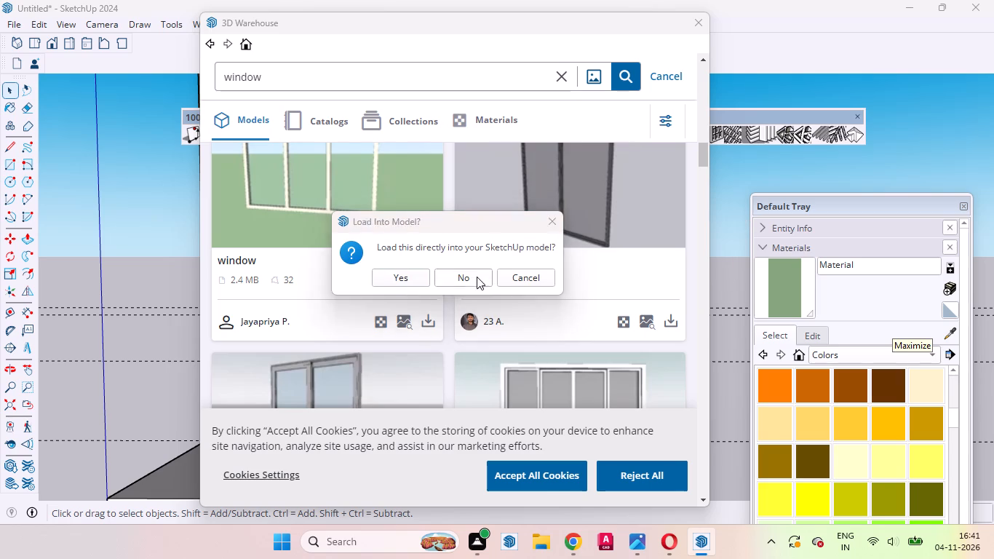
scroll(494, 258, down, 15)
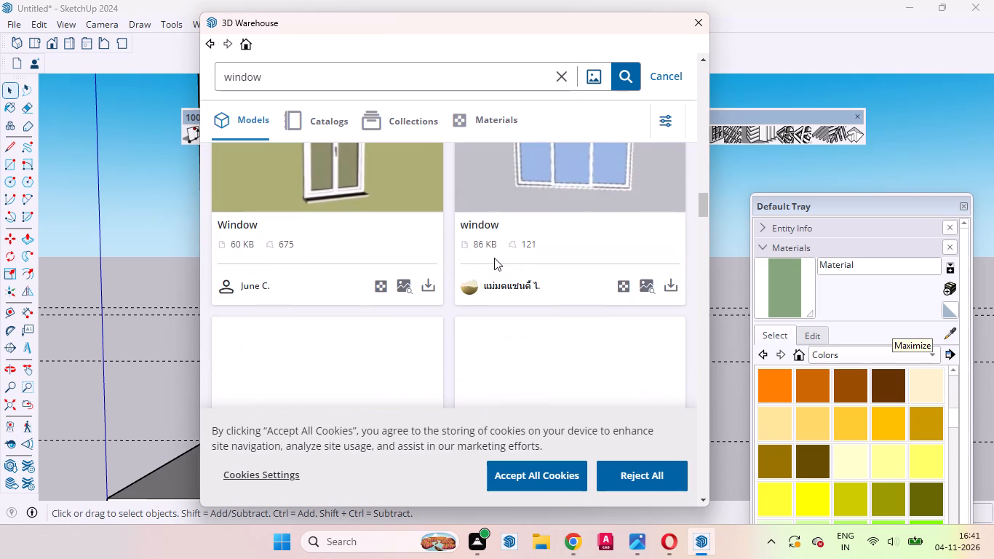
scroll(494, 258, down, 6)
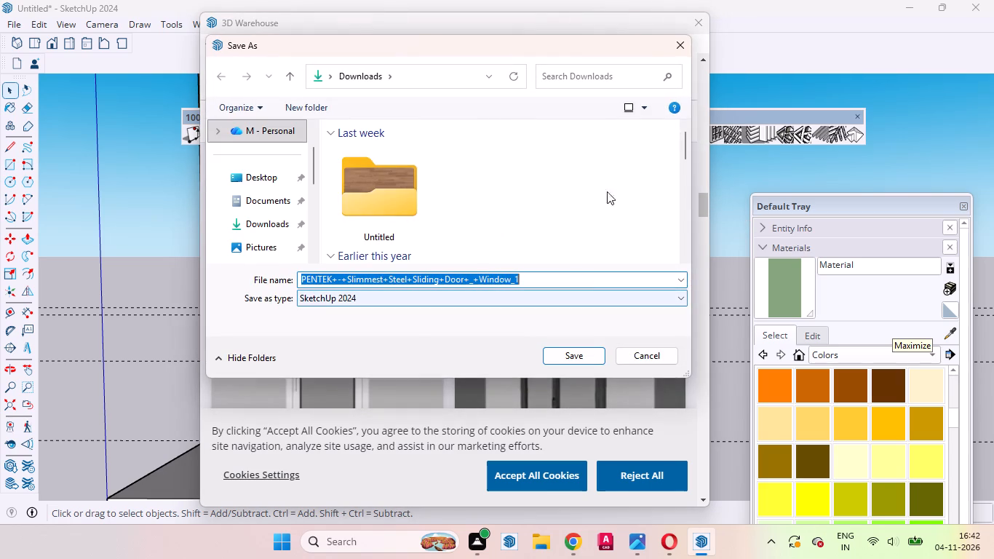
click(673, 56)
Look through more window models and compare them with the dark-framed two-pane WINDOW model.
scroll(585, 215, down, 3)
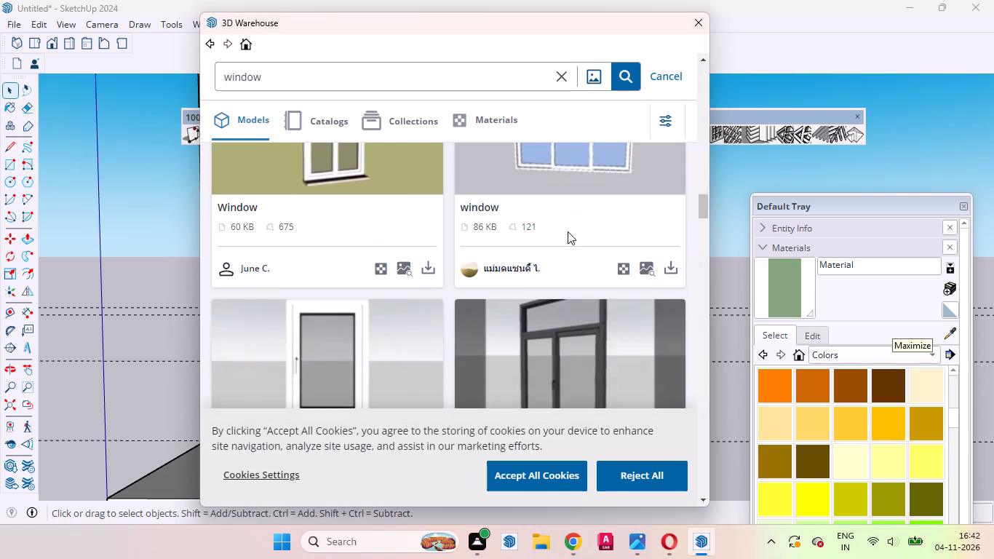
scroll(567, 233, down, 5)
scroll(565, 237, up, 2)
scroll(565, 237, down, 3)
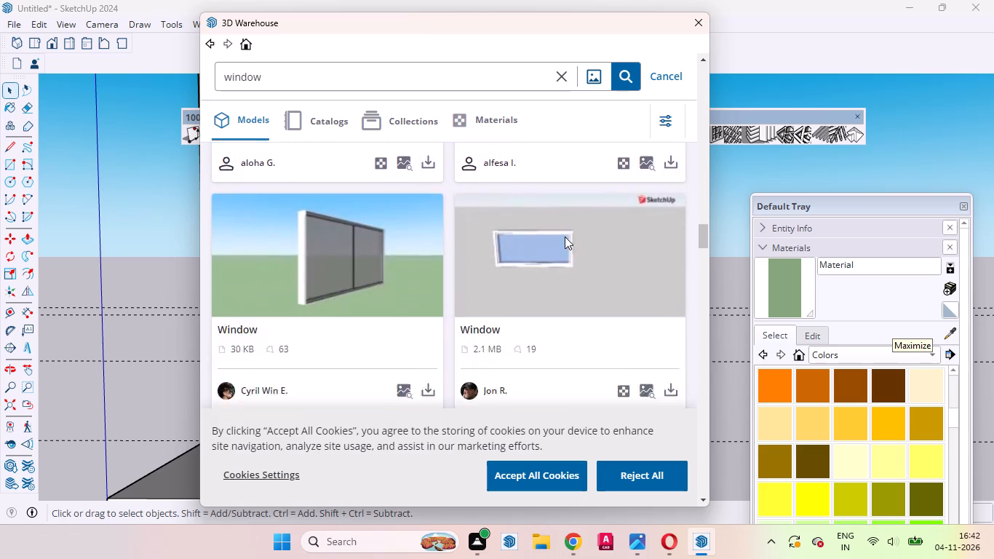
scroll(565, 237, down, 7)
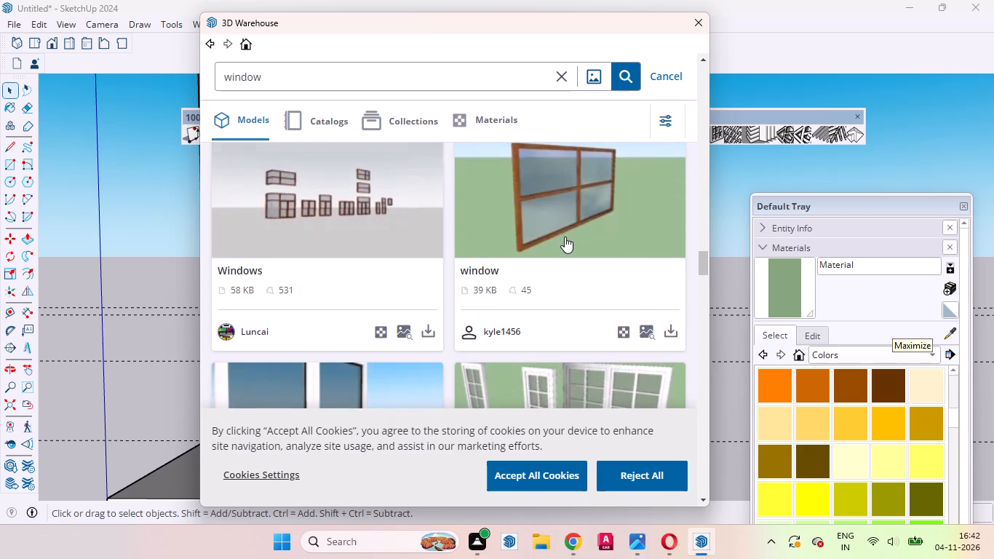
scroll(565, 237, down, 8)
scroll(565, 237, up, 1)
scroll(565, 237, down, 2)
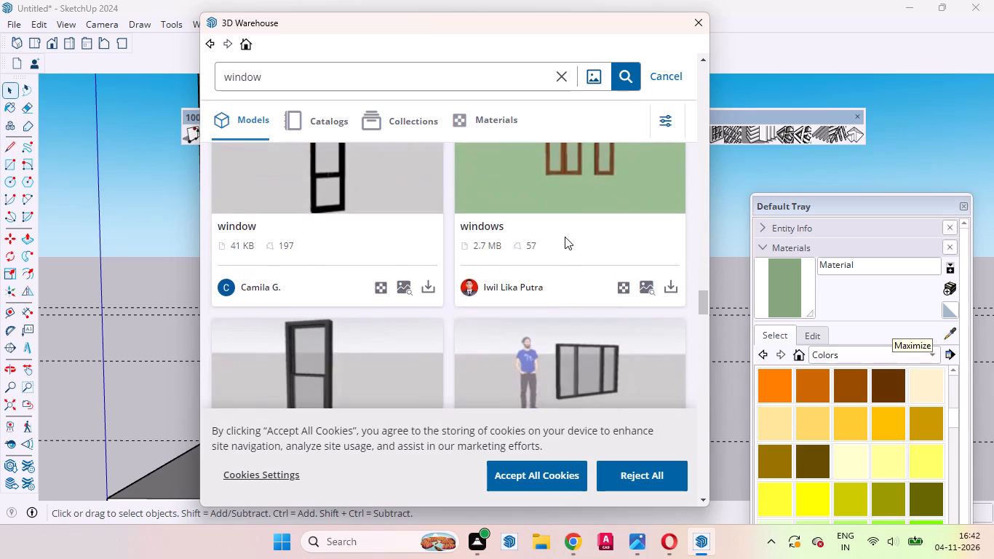
scroll(565, 237, up, 3)
scroll(565, 237, down, 1)
scroll(565, 237, up, 10)
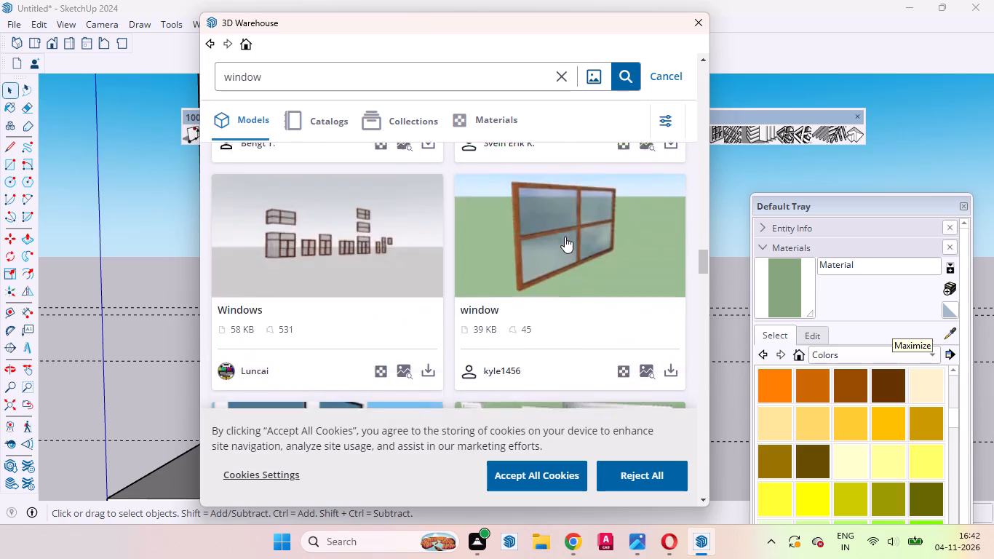
scroll(565, 237, up, 20)
scroll(565, 237, up, 13)
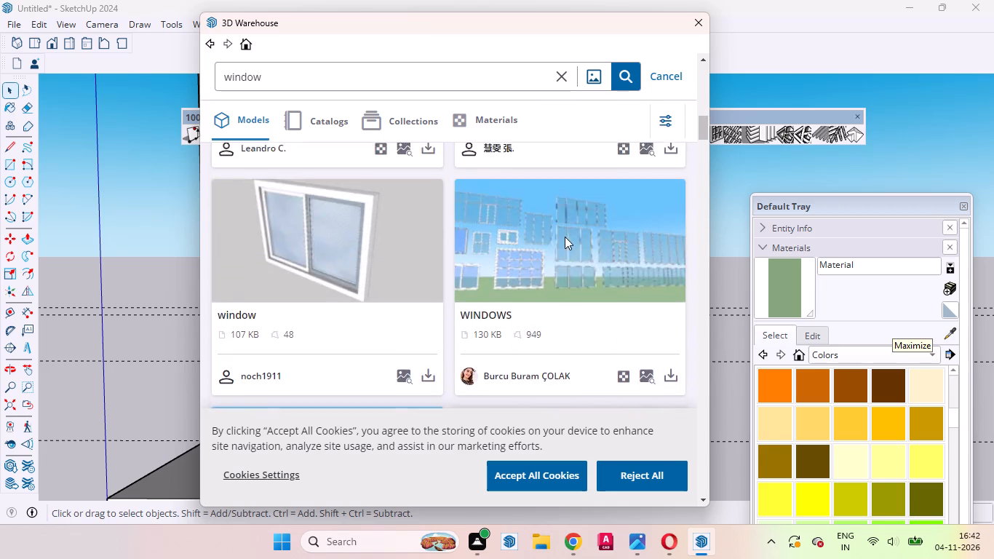
scroll(565, 237, down, 7)
scroll(565, 237, up, 4)
scroll(565, 237, down, 1)
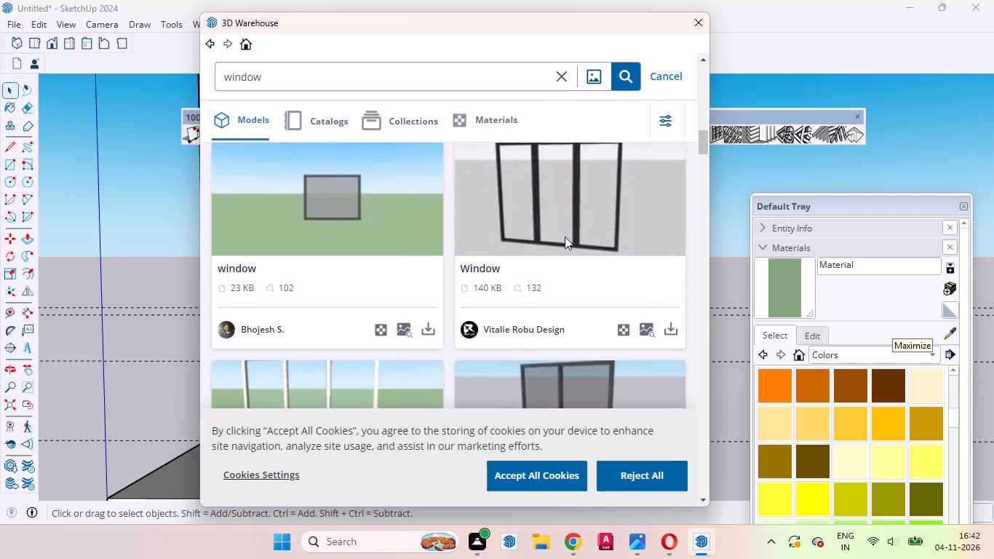
scroll(621, 291, down, 3)
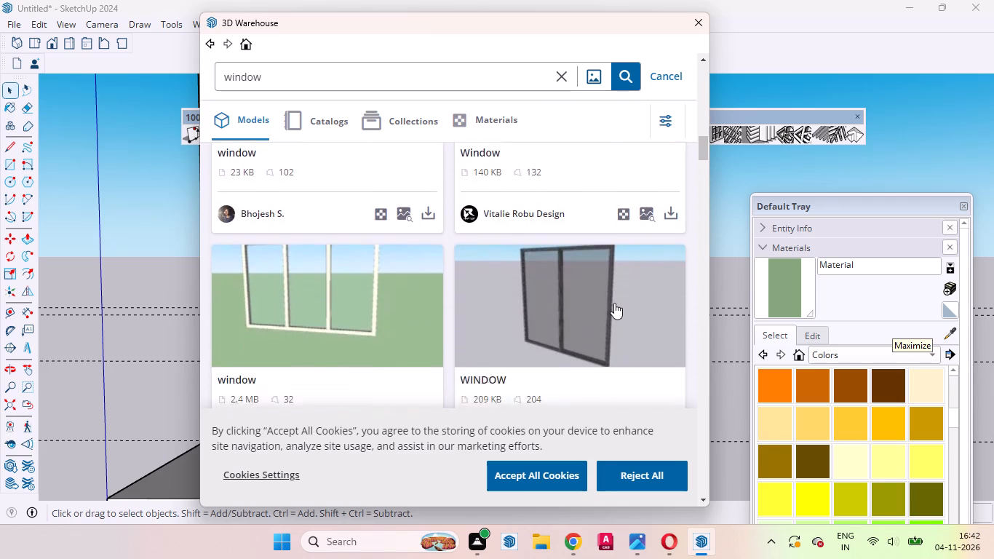
Load the dark-framed two-pane WINDOW model and place it at the lower-left corner of the ground-floor back wall's square window opening.
click(667, 317)
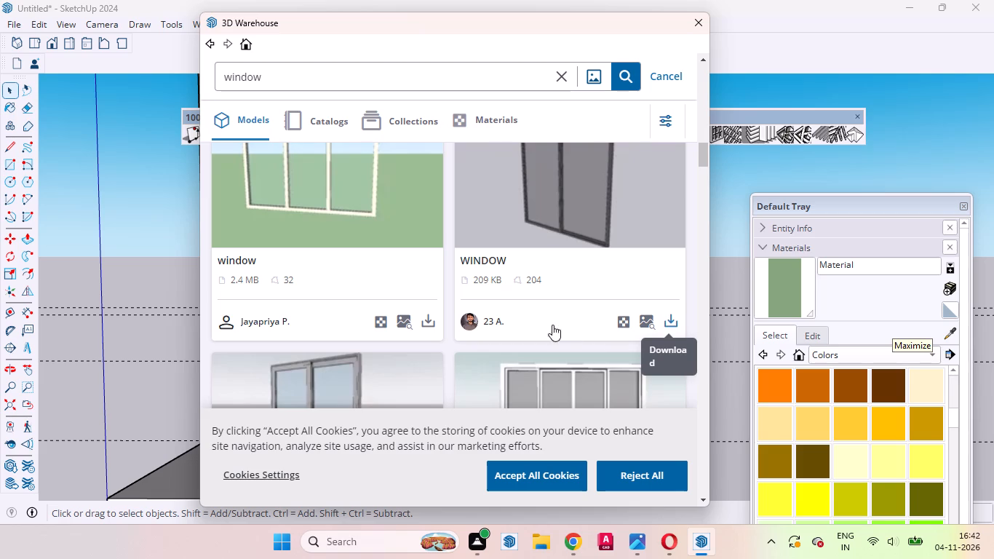
click(398, 282)
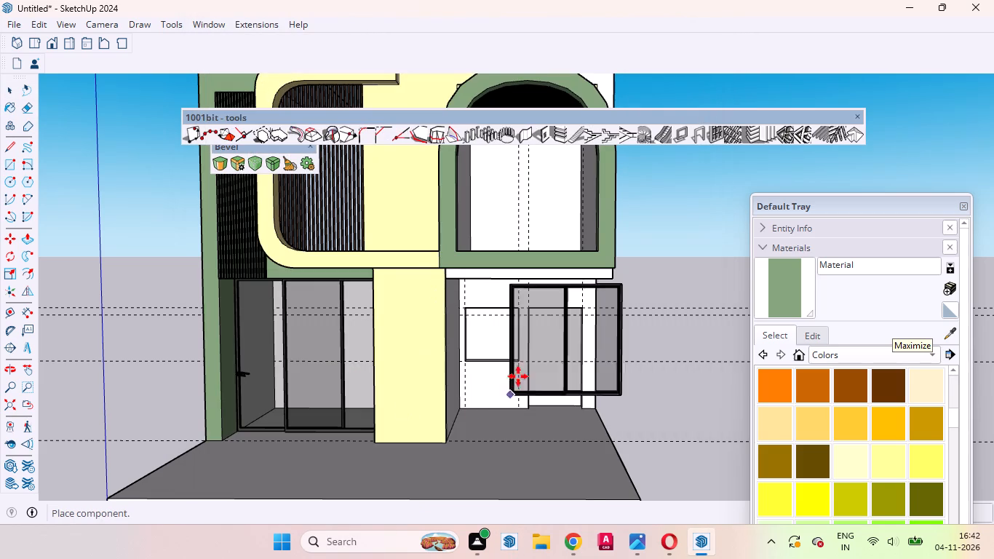
scroll(464, 388, down, 9)
scroll(490, 400, up, 7)
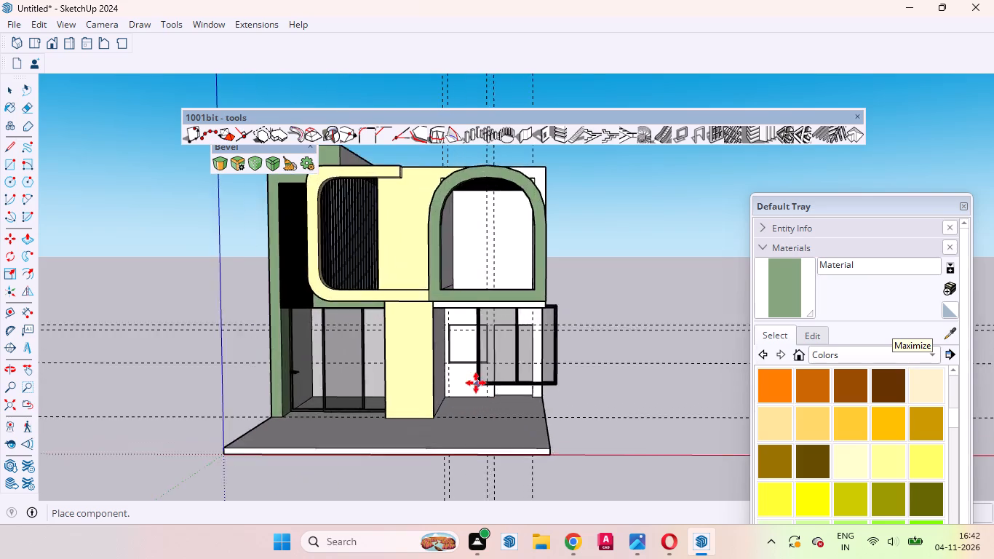
scroll(476, 383, up, 20)
scroll(476, 383, up, 3)
middle_drag(365, 357, 367, 401)
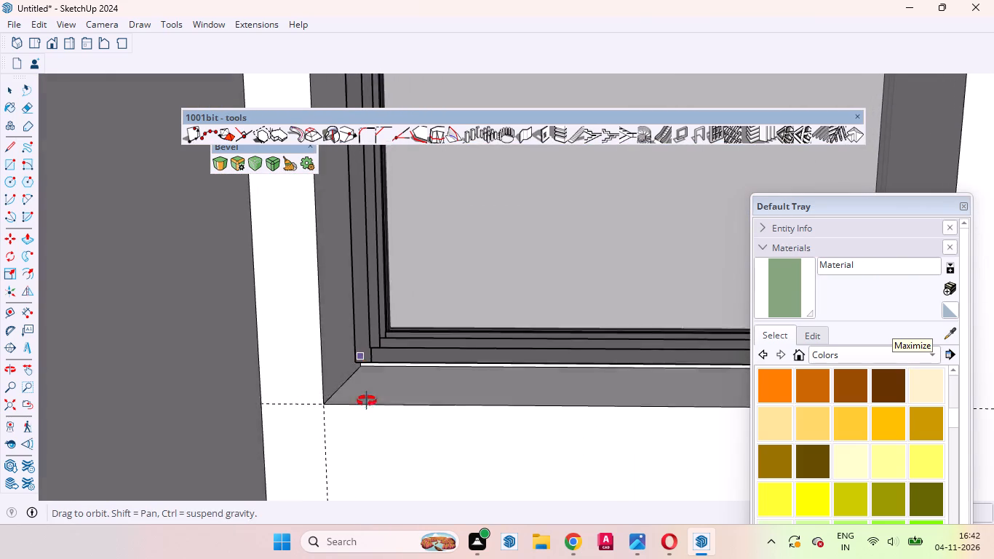
middle_drag(367, 401, 381, 427)
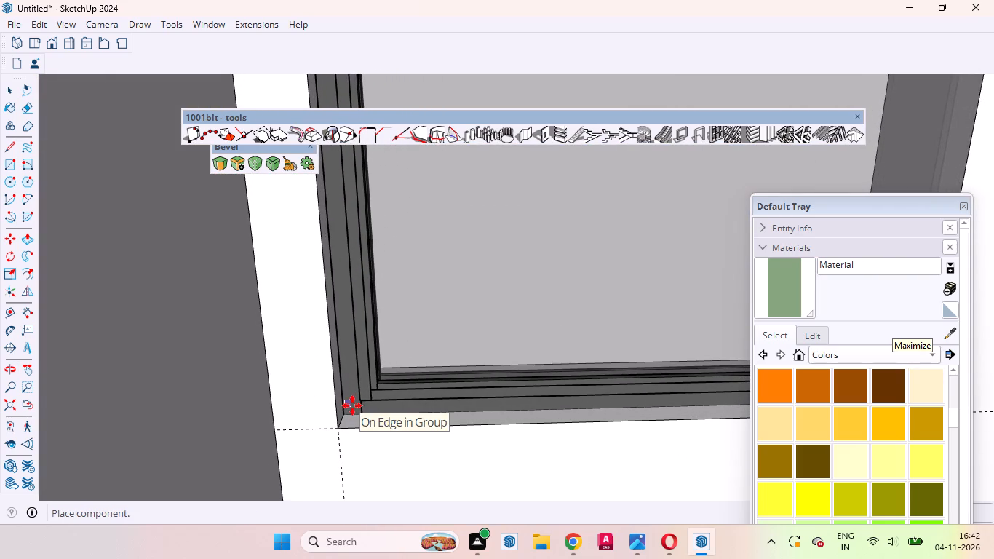
click(352, 405)
Scale the placed window down uniformly from its corner so it is smaller than the square opening.
scroll(359, 437, down, 18)
scroll(365, 429, up, 2)
scroll(365, 429, down, 5)
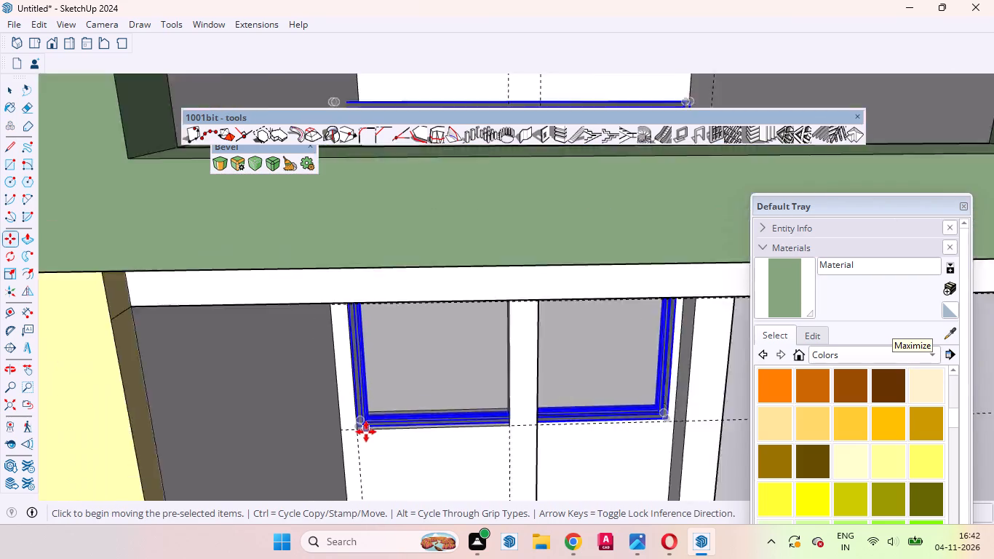
scroll(366, 432, down, 2)
key(s)
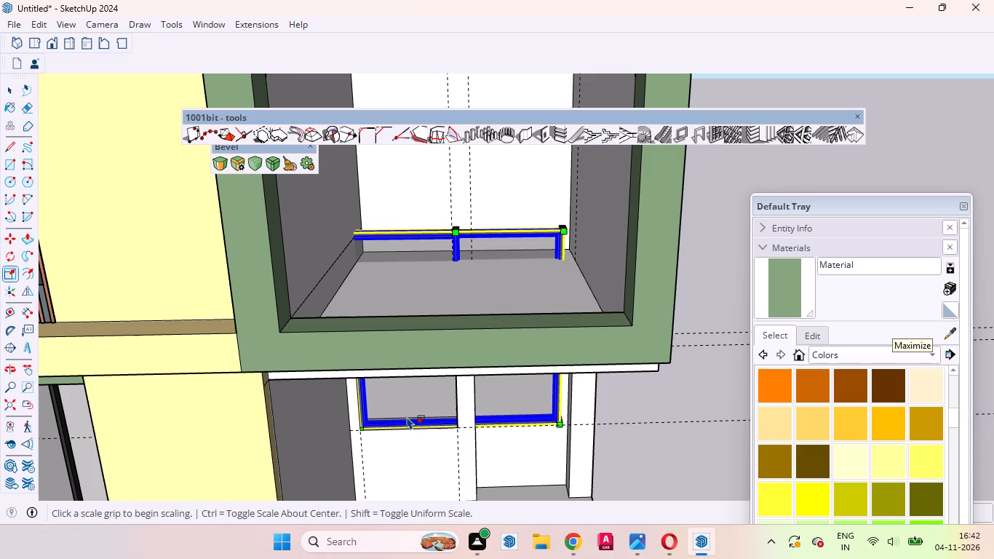
drag(563, 227, 479, 435)
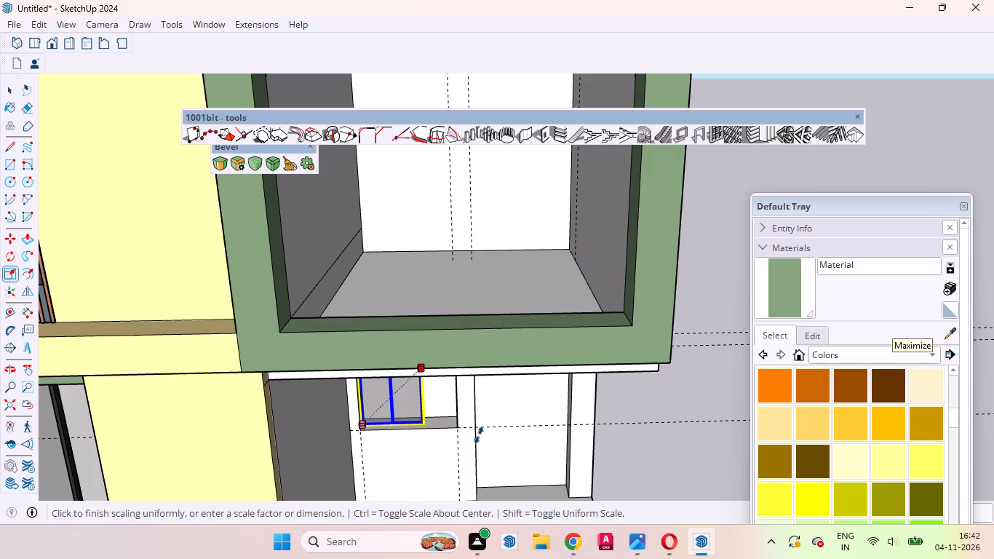
drag(479, 435, 479, 437)
Scale the window in width only, stretching its right side to the right edge of the square opening.
middle_drag(422, 421, 430, 346)
scroll(415, 352, up, 5)
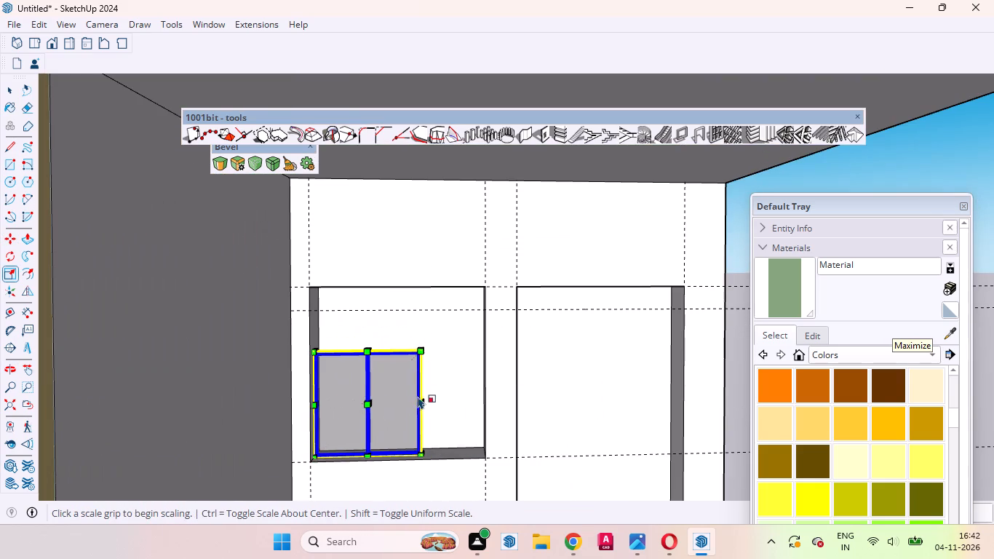
scroll(425, 395, up, 8)
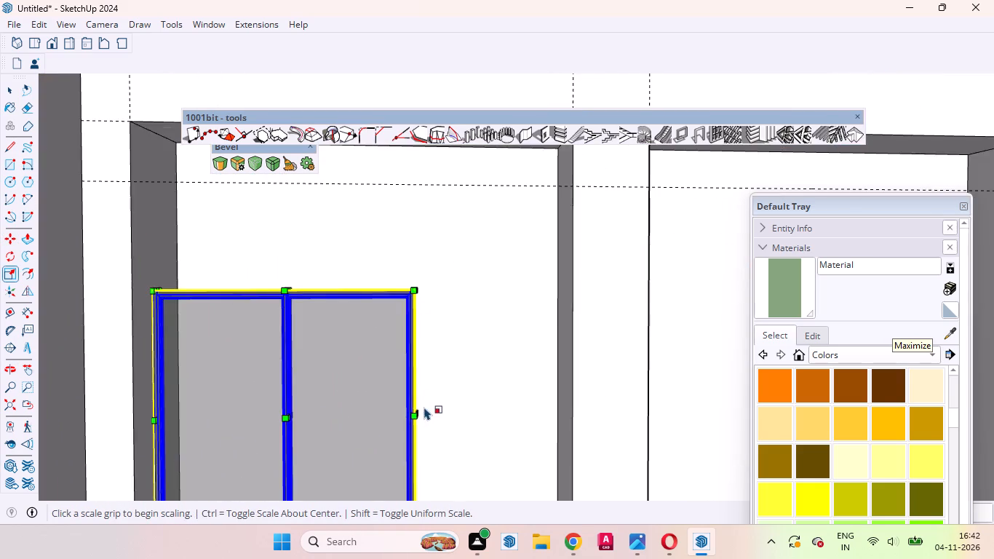
middle_drag(421, 411, 366, 416)
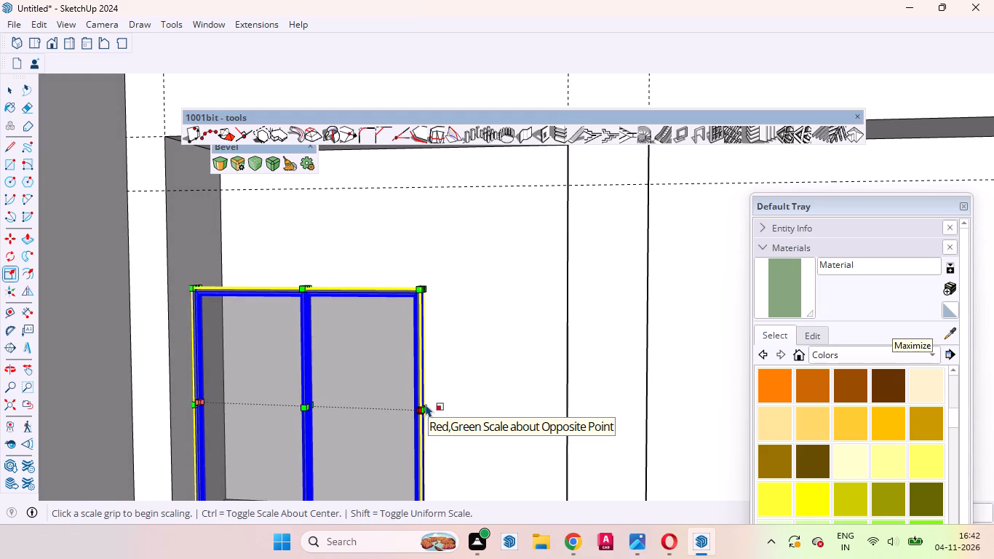
scroll(424, 401, up, 9)
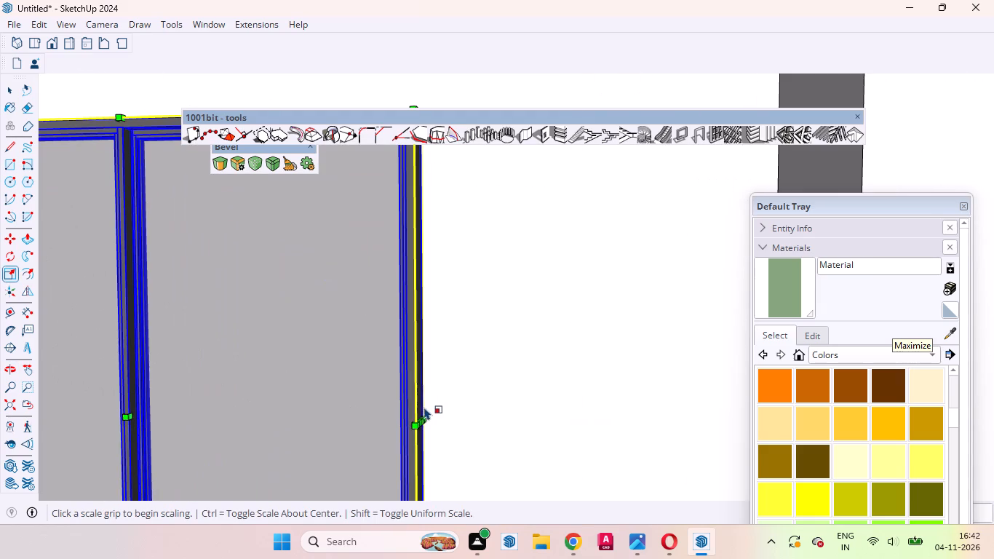
click(426, 419)
scroll(432, 420, down, 7)
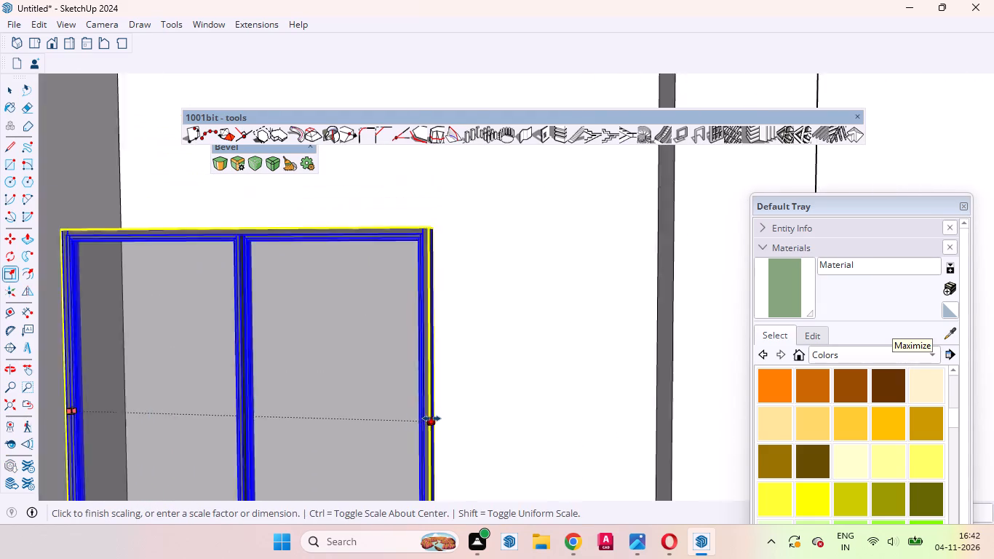
scroll(432, 419, down, 4)
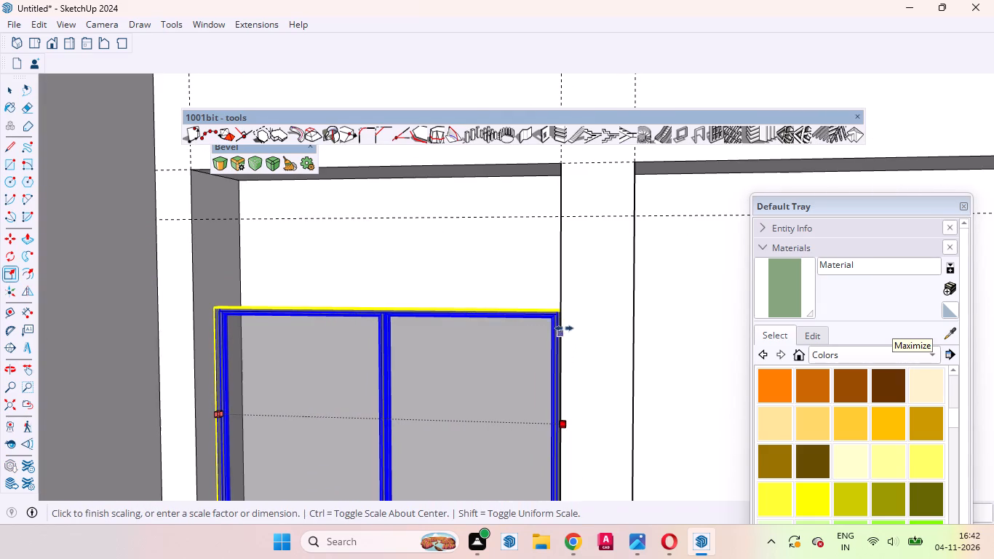
click(563, 318)
Scale the window in height only, stretching its top up to the top edge of the square opening, and deselect it.
scroll(539, 397, down, 9)
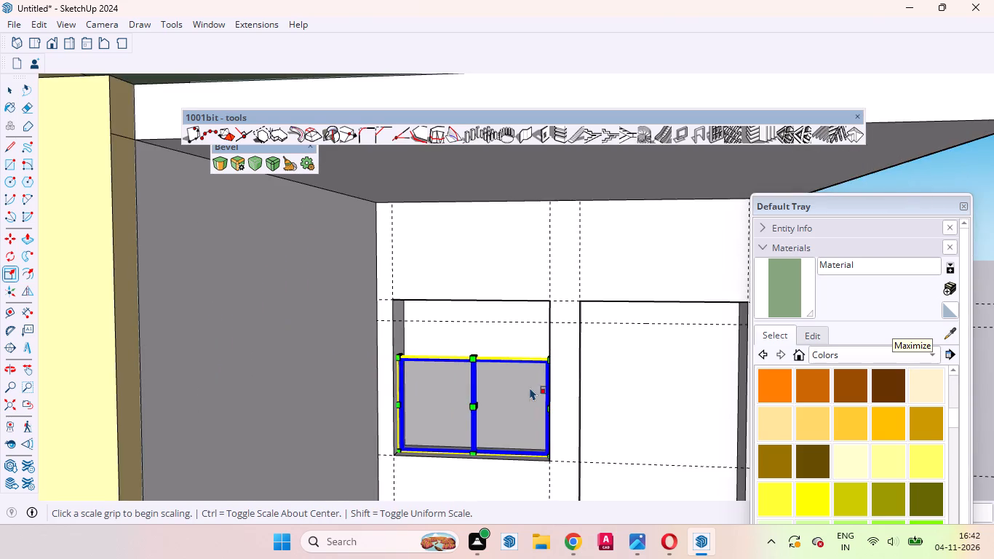
middle_drag(529, 388, 539, 415)
scroll(517, 381, up, 17)
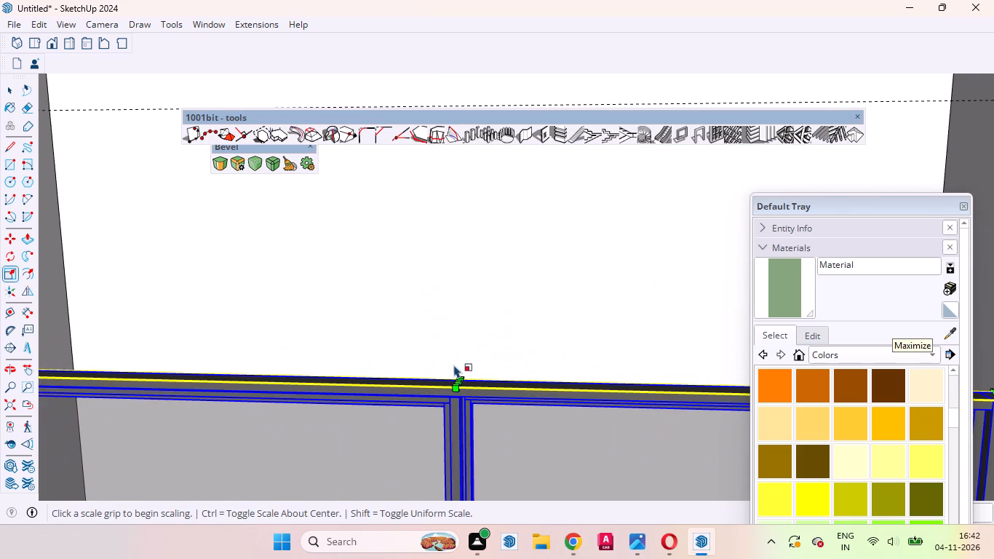
click(462, 378)
scroll(457, 320, down, 8)
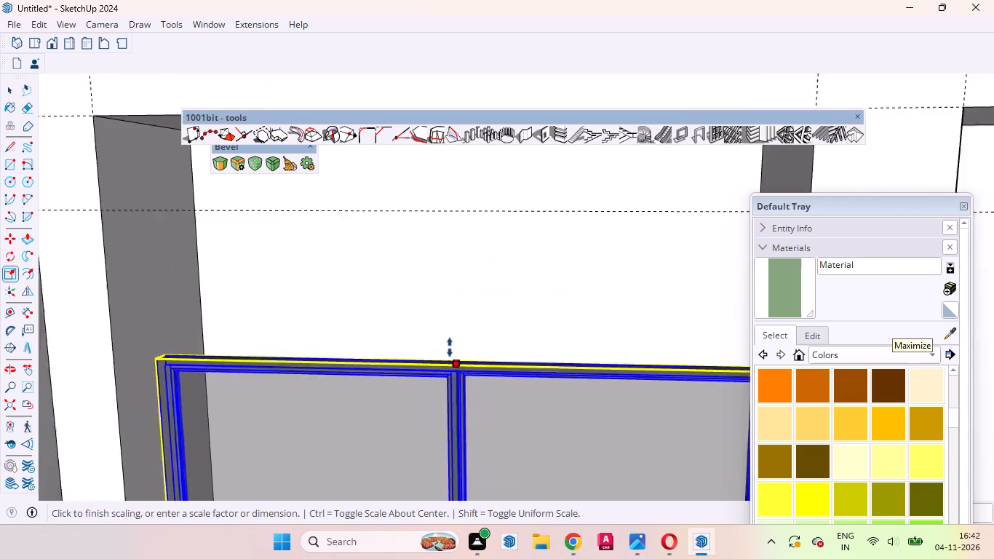
scroll(450, 347, down, 7)
click(460, 264)
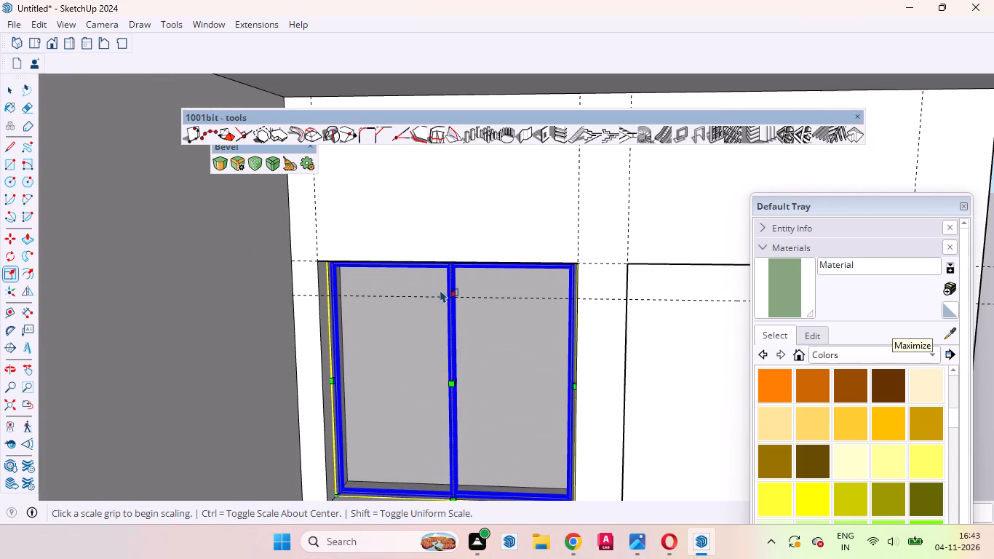
scroll(440, 290, down, 11)
key(space)
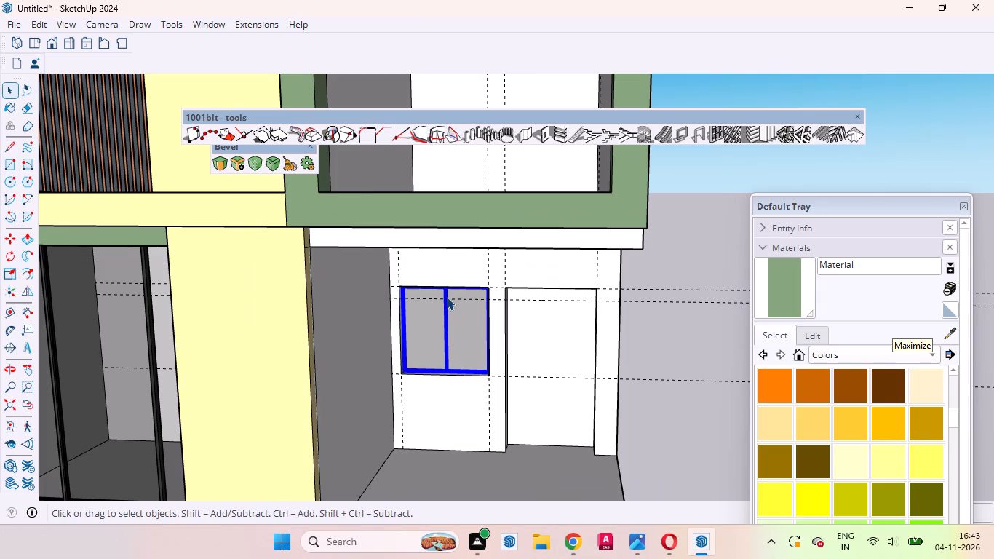
click(698, 352)
Move the window outward along the opening's depth, closer to the front face of the back wall.
scroll(541, 368, up, 4)
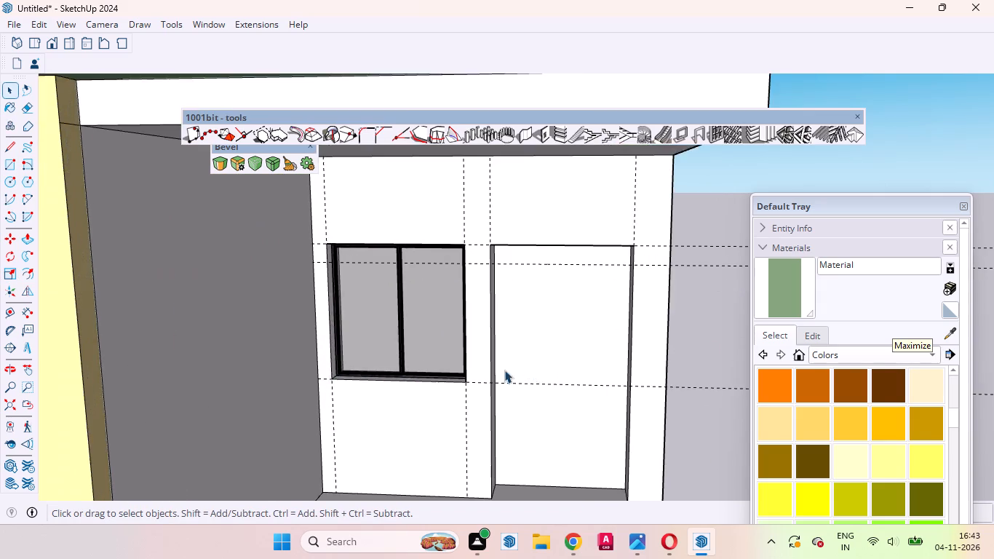
middle_drag(504, 370, 435, 279)
scroll(504, 370, up, 1)
scroll(325, 248, up, 6)
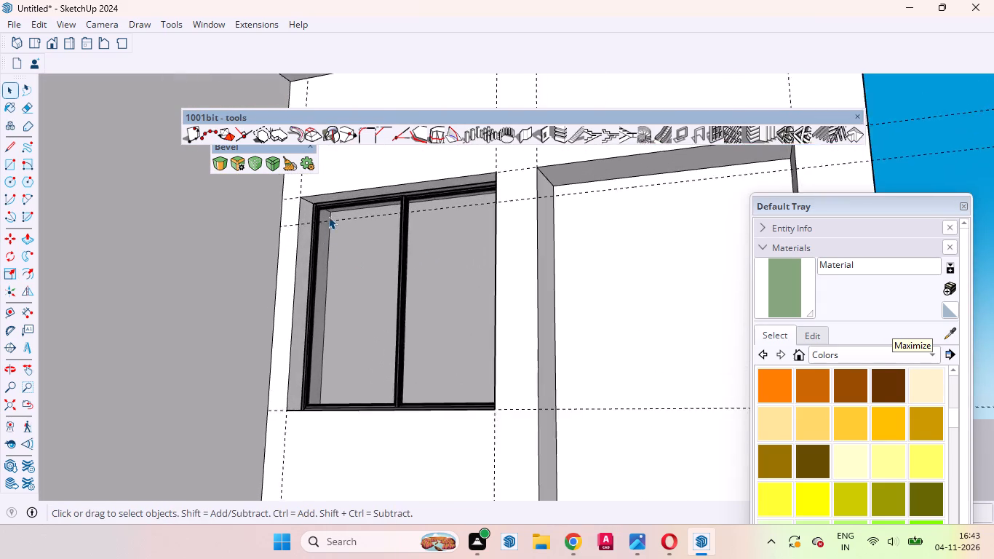
scroll(328, 216, up, 8)
middle_drag(325, 213, 253, 216)
scroll(293, 225, up, 5)
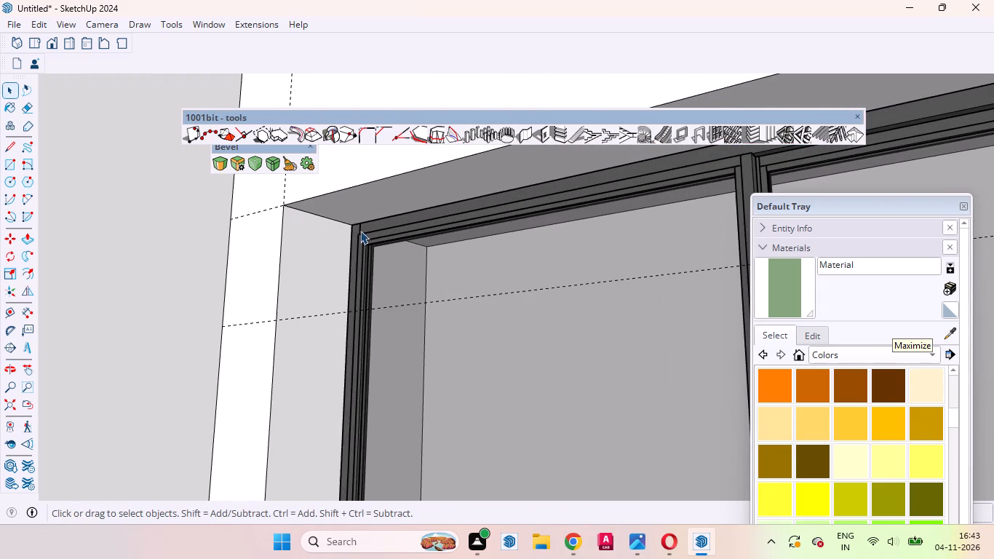
click(362, 231)
key(m)
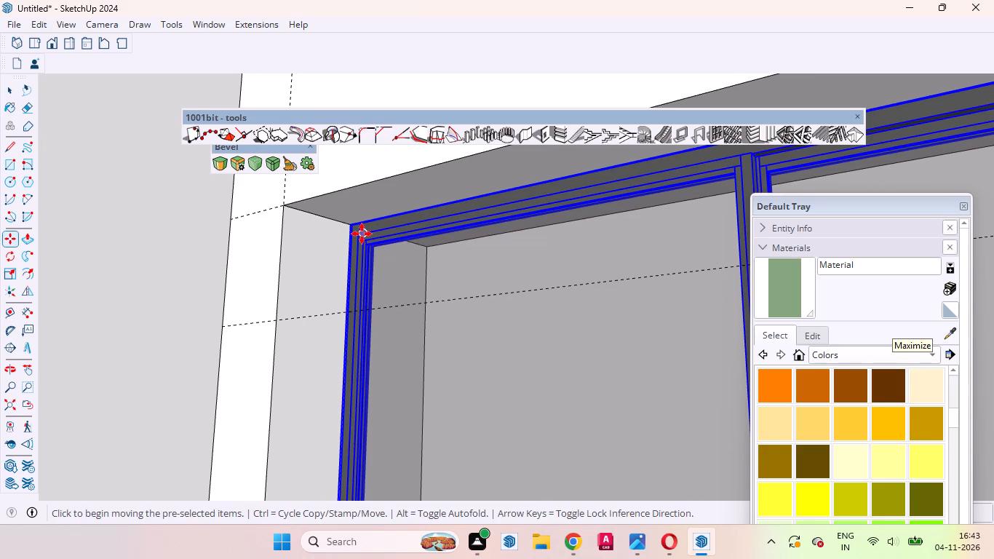
scroll(355, 249, up, 6)
scroll(349, 277, down, 5)
middle_drag(372, 294, 310, 290)
click(327, 239)
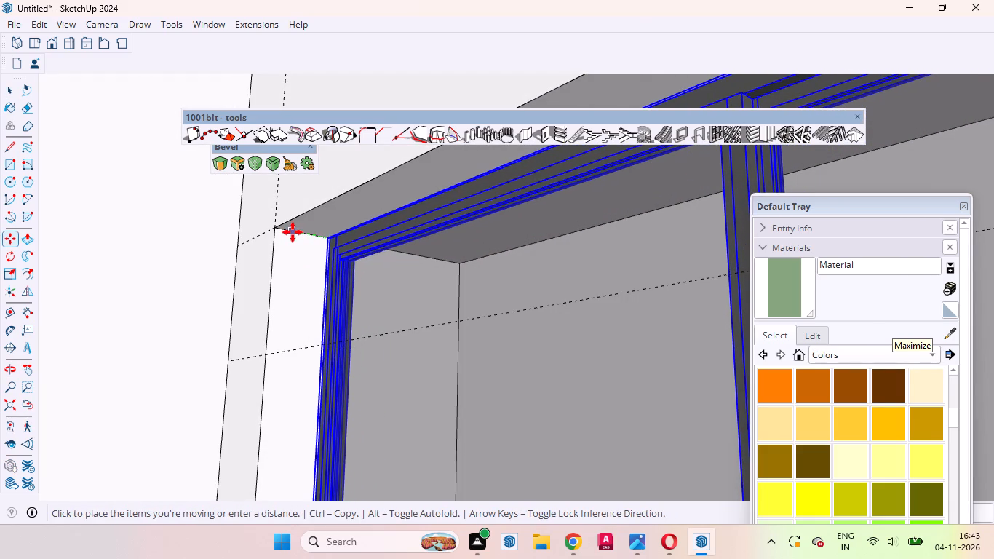
click(293, 232)
key(space)
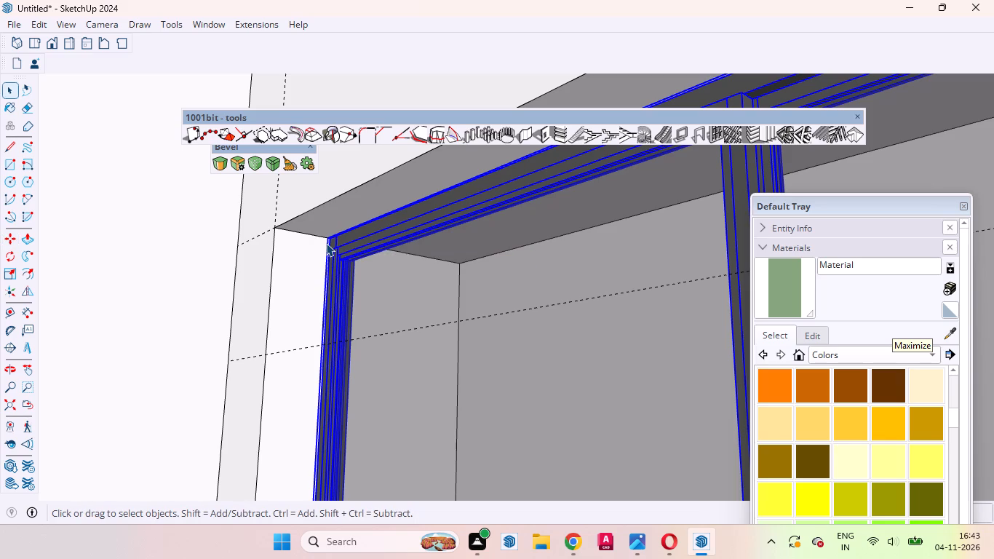
Examine the fitted window in its opening and within the whole facade.
scroll(331, 242, down, 12)
middle_drag(351, 309, 598, 382)
scroll(537, 343, down, 4)
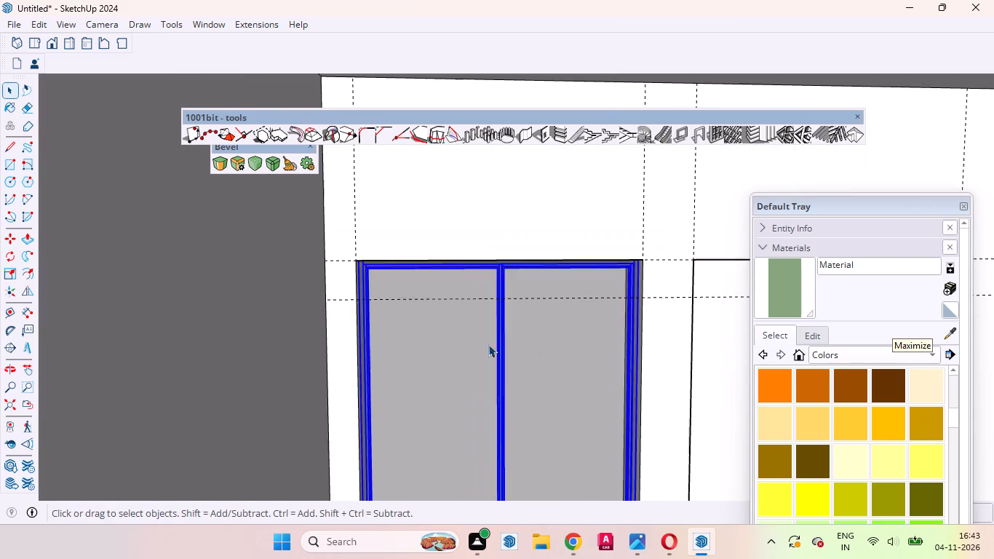
scroll(488, 344, down, 19)
middle_drag(439, 315, 416, 265)
scroll(416, 265, up, 1)
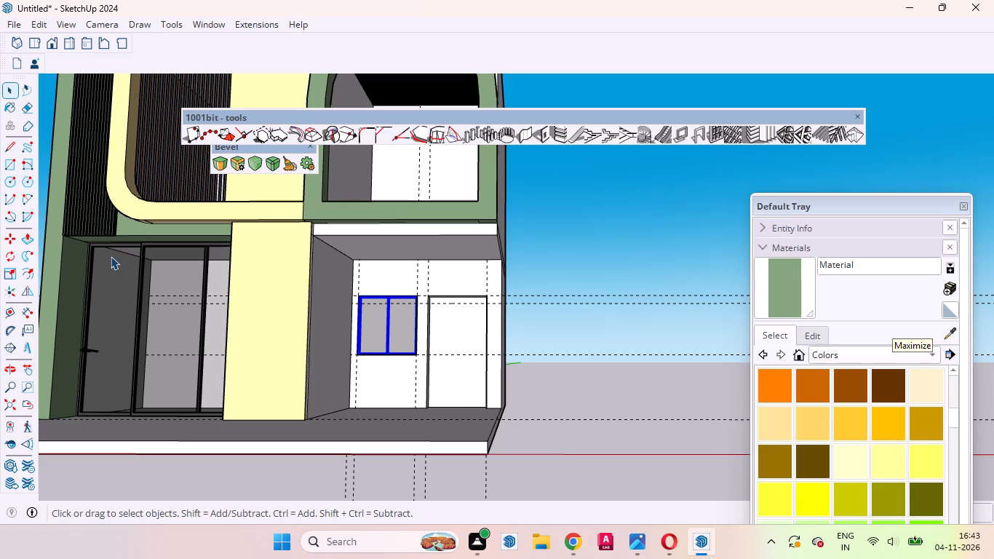
scroll(193, 327, down, 1)
scroll(273, 362, down, 3)
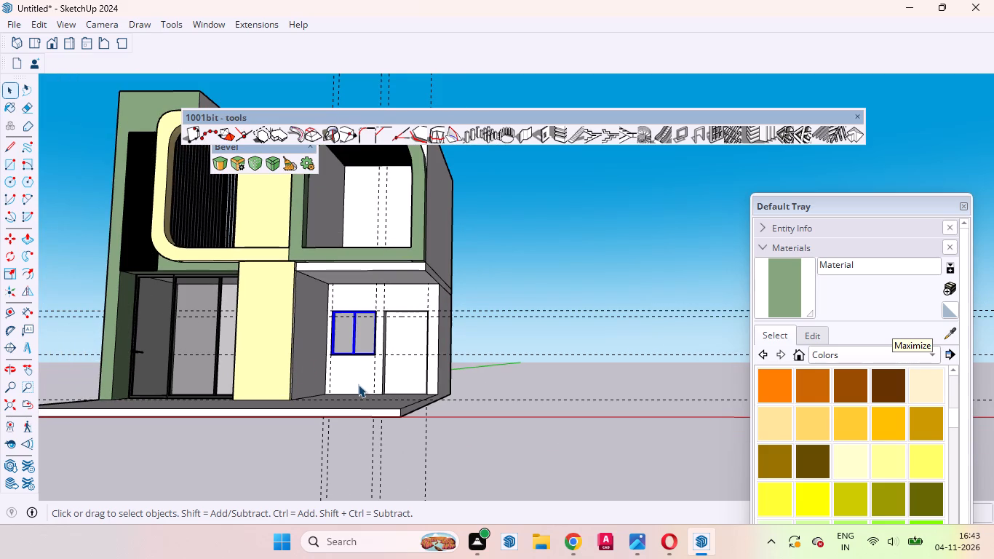
scroll(361, 394, down, 4)
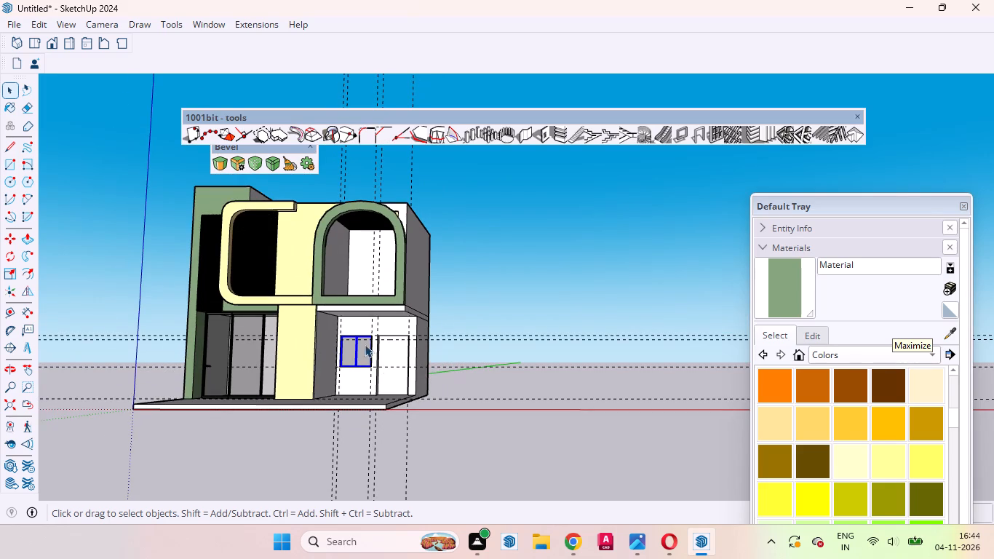
Search the 3D Warehouse for "door" models.
click(197, 26)
click(226, 137)
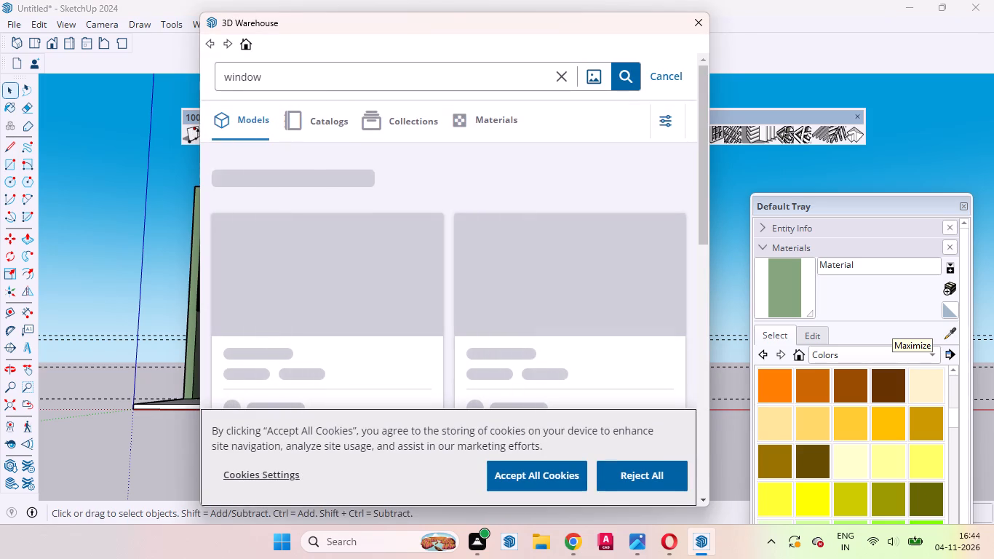
drag(282, 79, 222, 80)
click(269, 82)
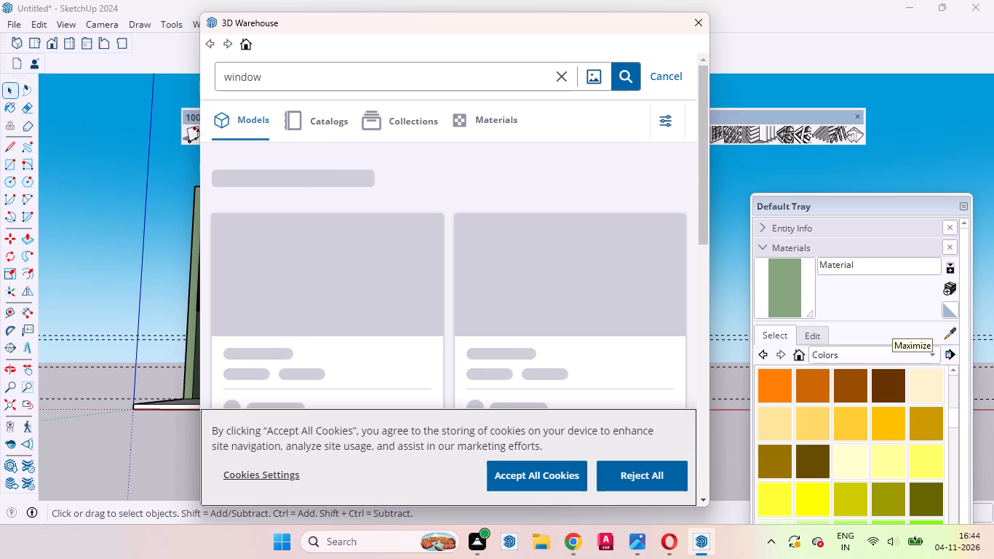
click(269, 76)
drag(269, 76, 215, 83)
key(BackSpace)
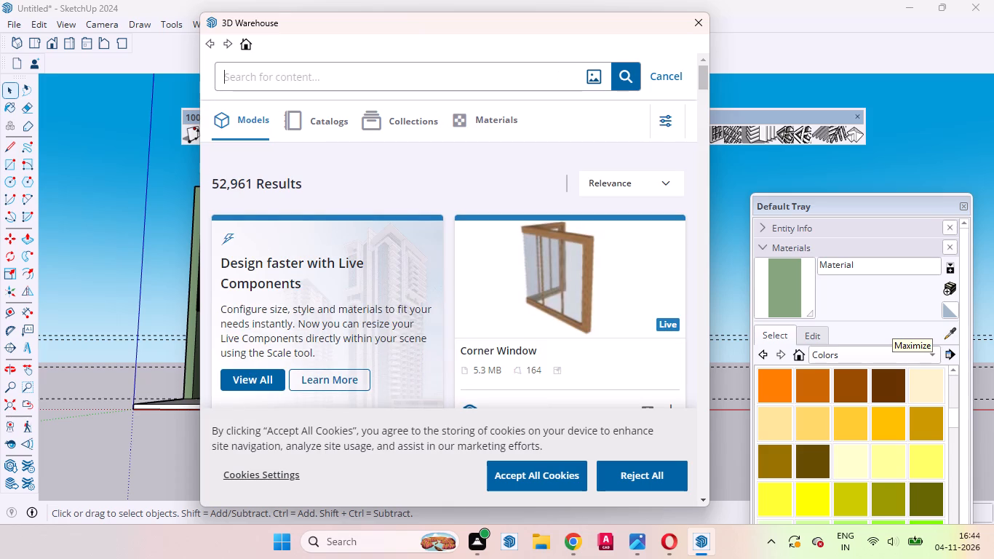
key(d)
text(oo)
key(r)
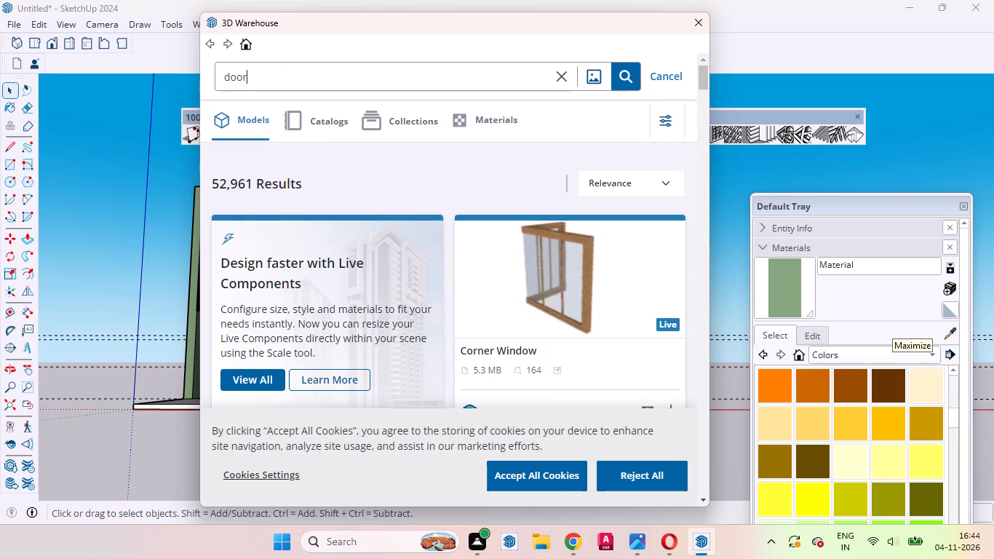
key(Return)
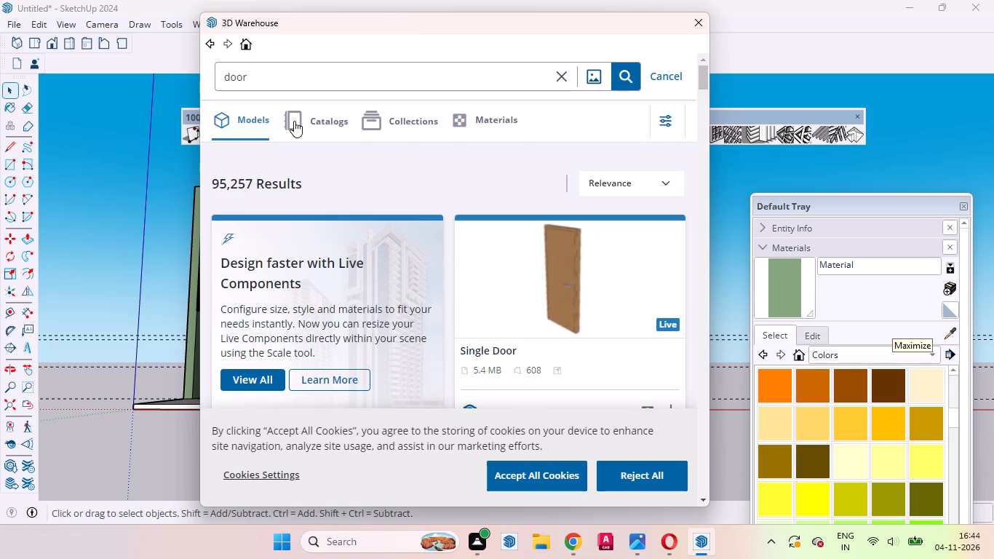
Browse the door search results for a single-leaf model that suits the ground-floor door opening.
scroll(464, 285, down, 2)
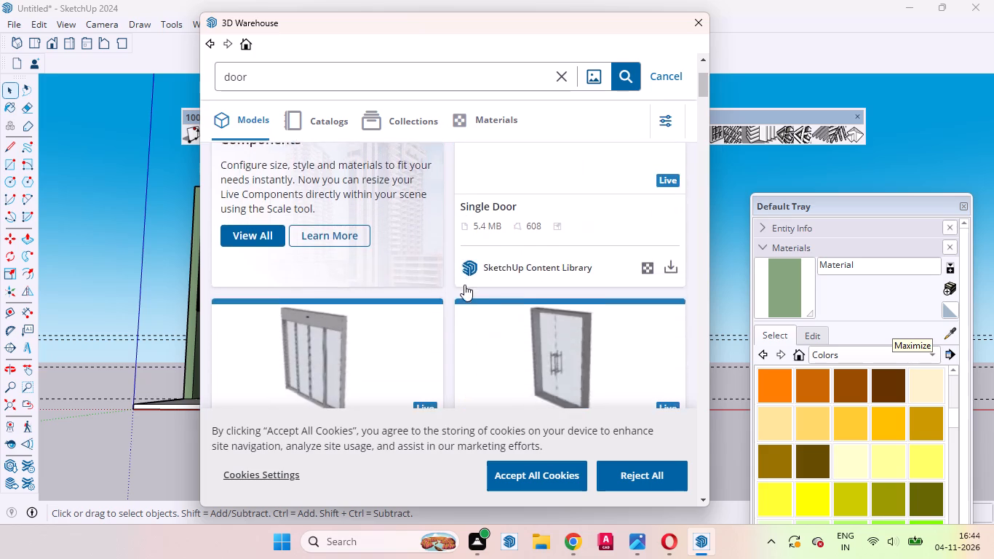
scroll(464, 285, down, 4)
scroll(464, 285, up, 1)
scroll(464, 285, down, 3)
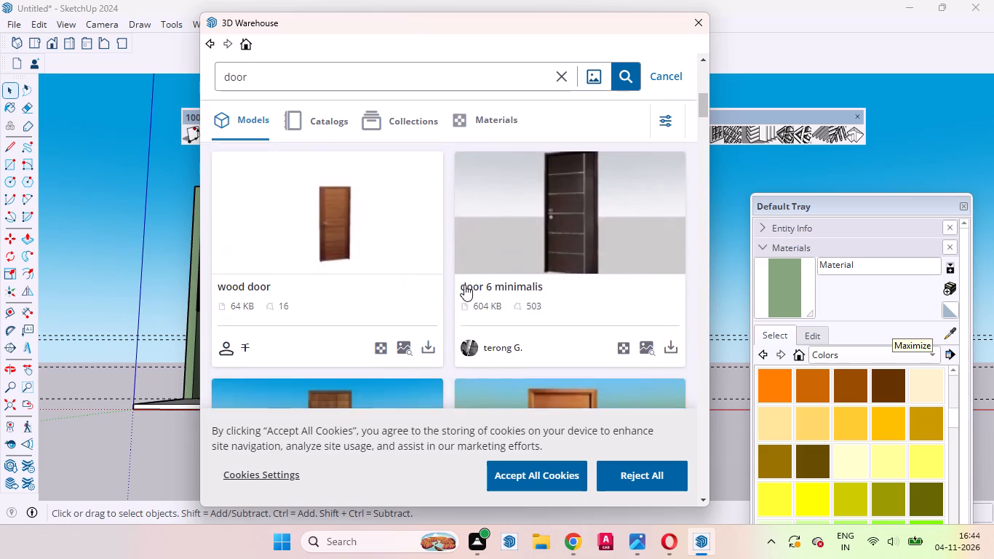
scroll(464, 285, down, 10)
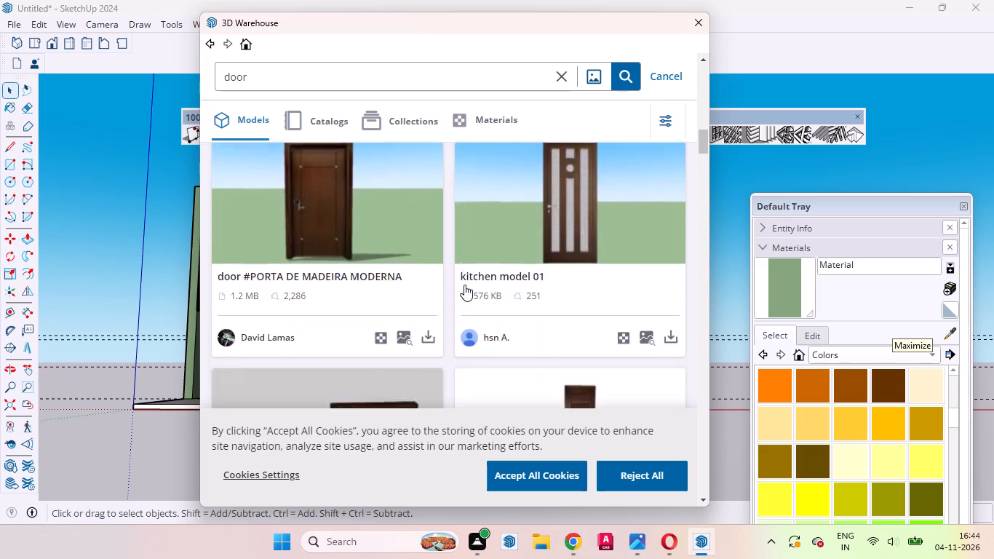
scroll(464, 285, down, 3)
scroll(464, 285, up, 2)
scroll(450, 339, down, 2)
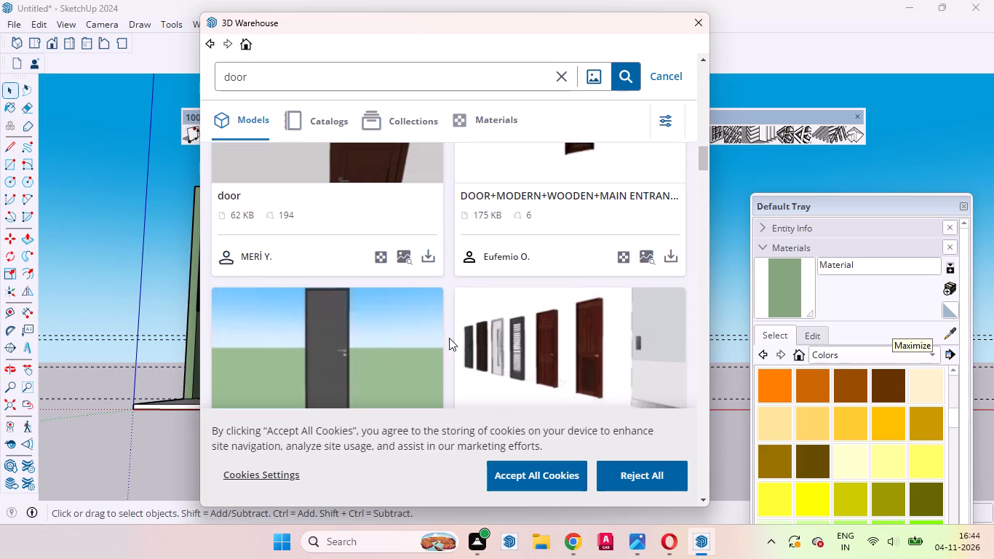
Load the 62 KB dark brown wooden model named "door" and place it at the lower-left corner of the ground-floor door opening.
click(429, 250)
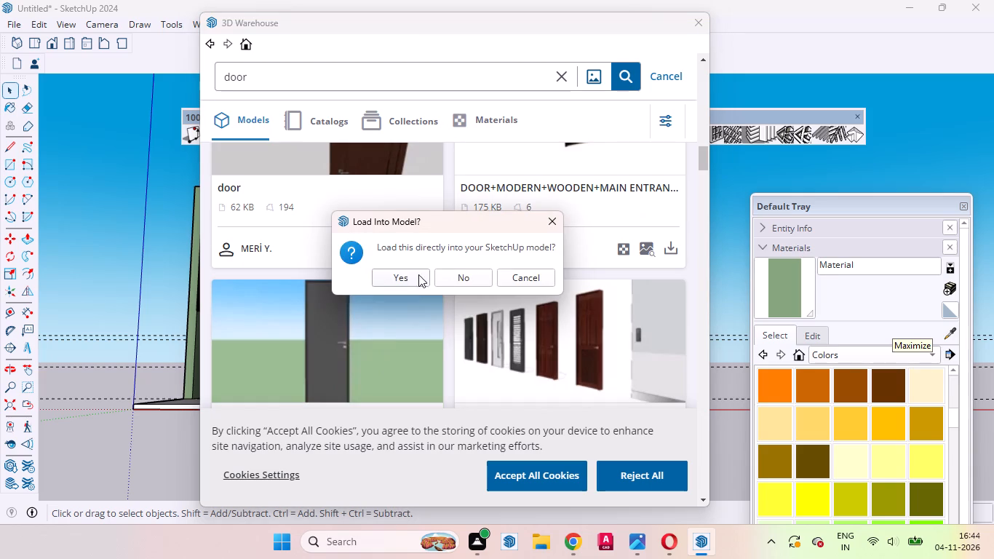
click(409, 280)
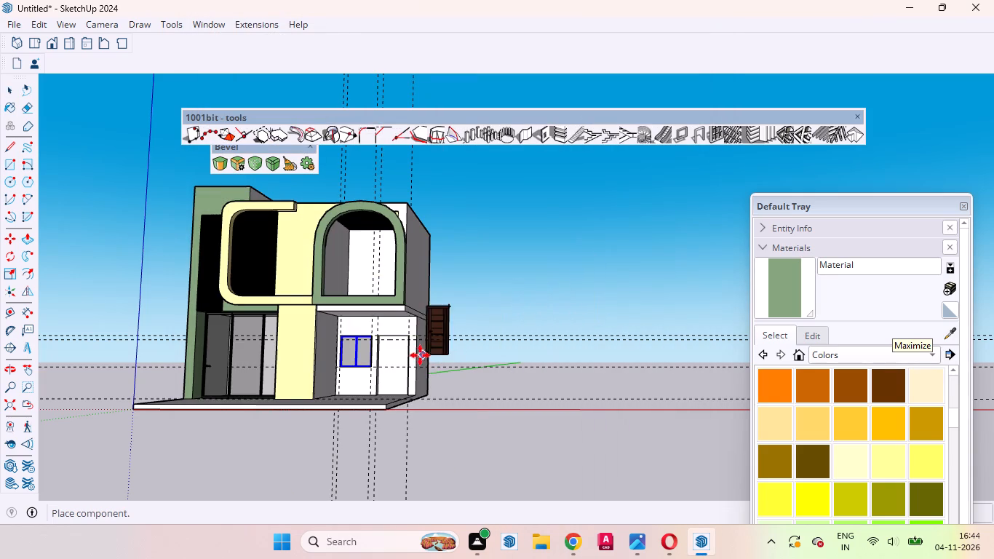
scroll(417, 371, up, 10)
scroll(401, 381, down, 1)
scroll(400, 381, up, 1)
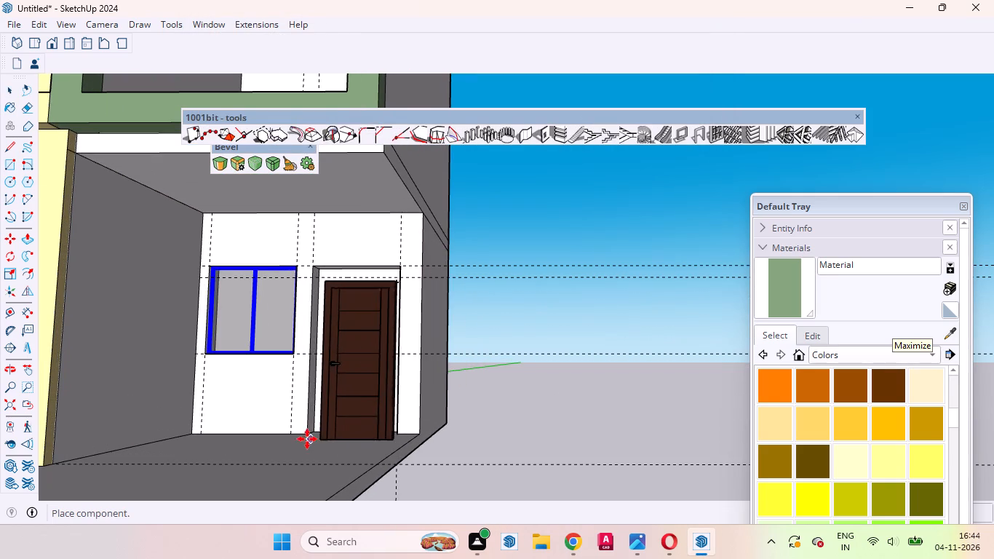
click(306, 437)
Move the door model by its top corner to the upper-left corner of the ground-floor door opening.
scroll(367, 296, up, 9)
middle_drag(371, 326, 537, 416)
scroll(537, 416, up, 1)
scroll(222, 336, up, 5)
middle_drag(221, 331, 319, 333)
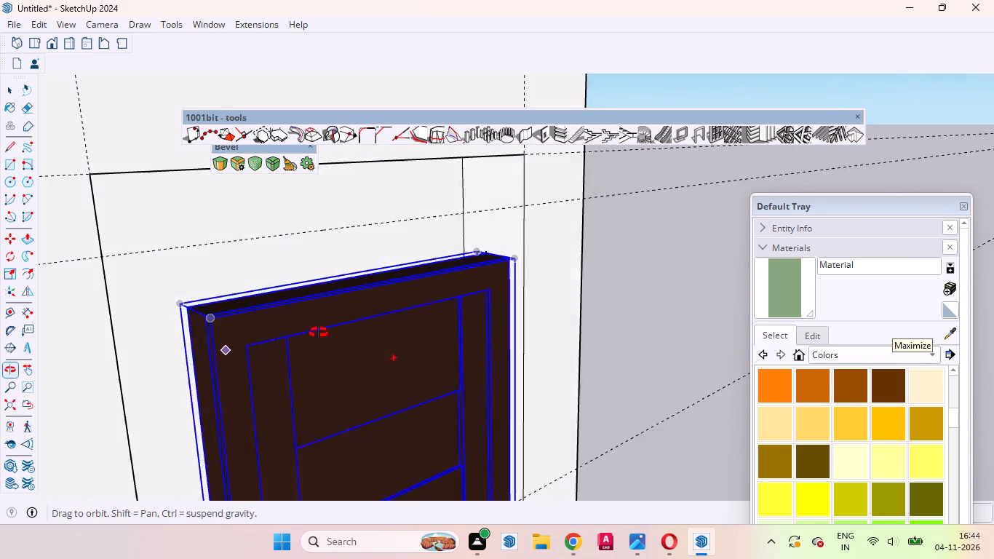
middle_drag(319, 333, 434, 346)
click(350, 381)
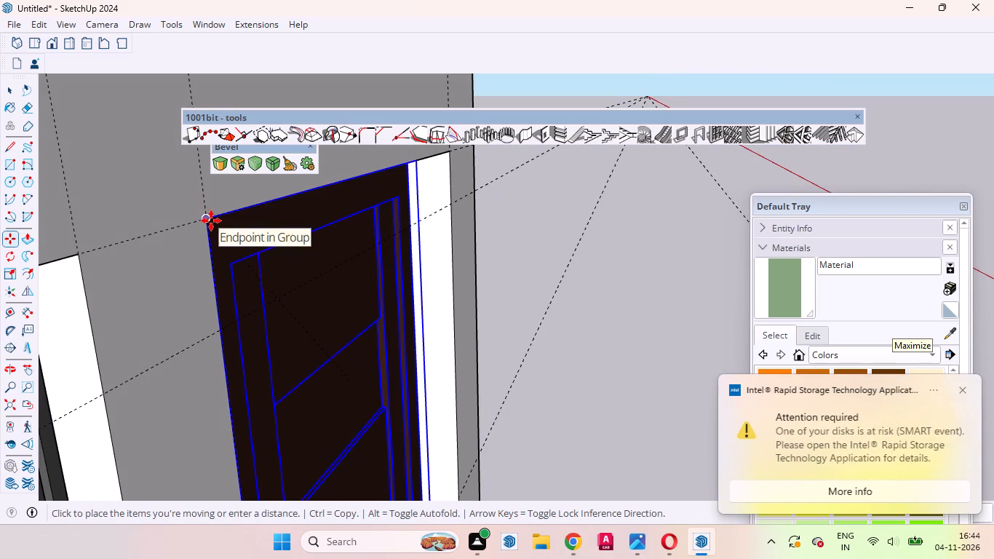
click(210, 218)
Scale the door's width to reach the right edge of the ground-floor door opening.
scroll(226, 216, up, 4)
middle_drag(221, 222, 0, 268)
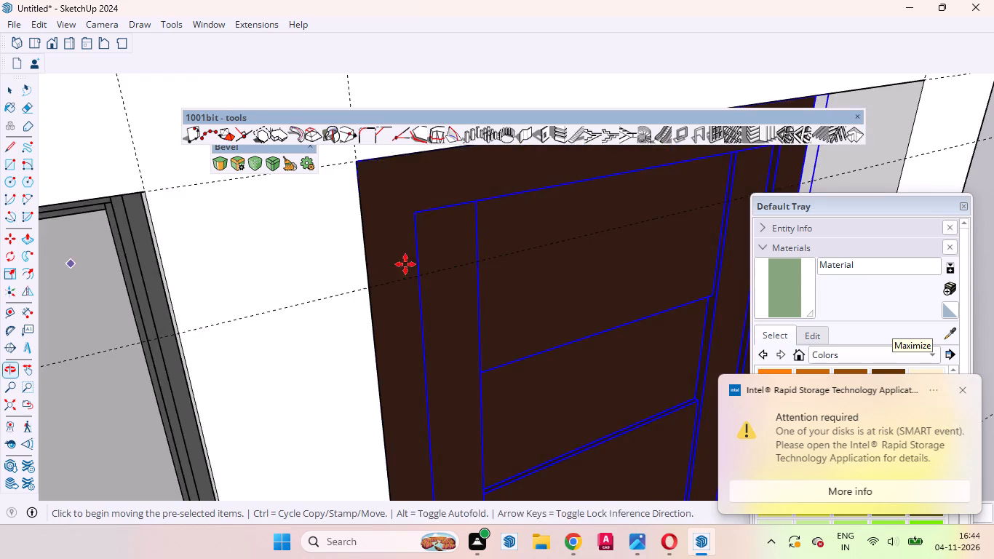
scroll(494, 264, down, 10)
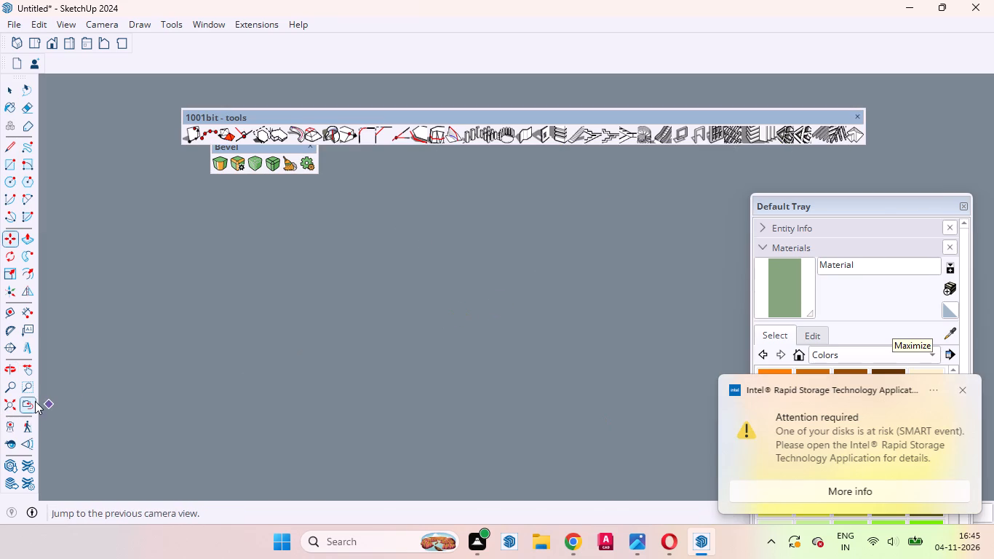
click(28, 399)
middle_drag(427, 314, 146, 246)
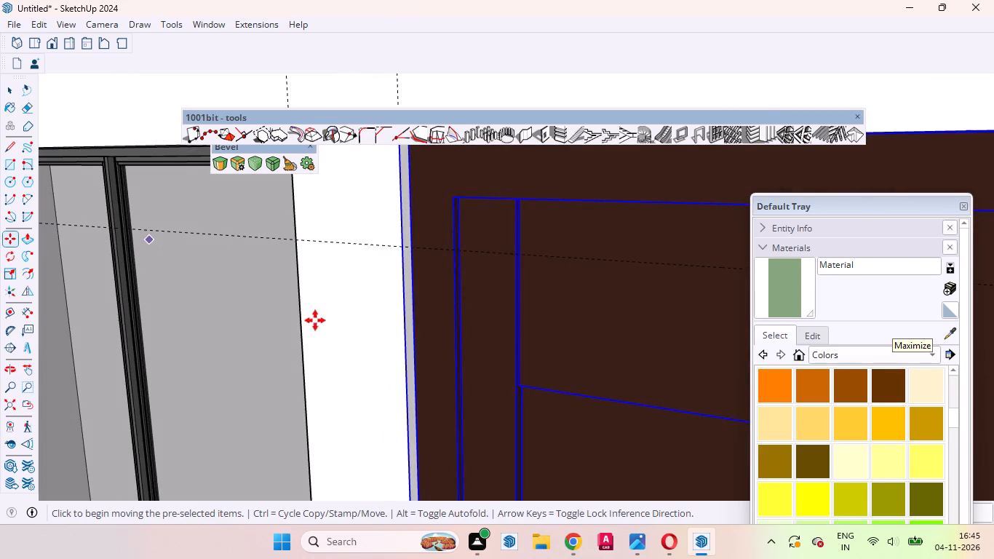
scroll(338, 338, down, 16)
scroll(534, 340, up, 1)
middle_drag(536, 341, 687, 319)
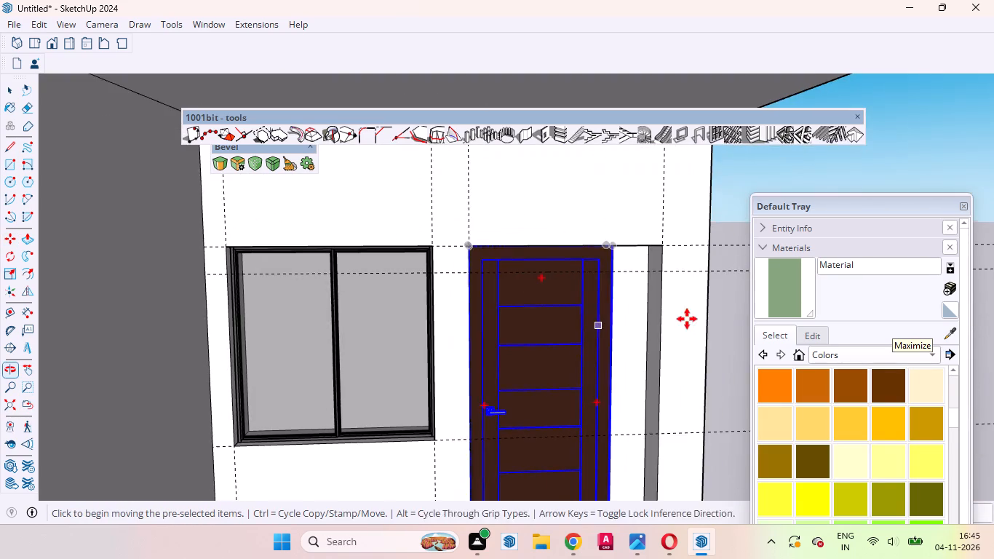
scroll(660, 333, down, 10)
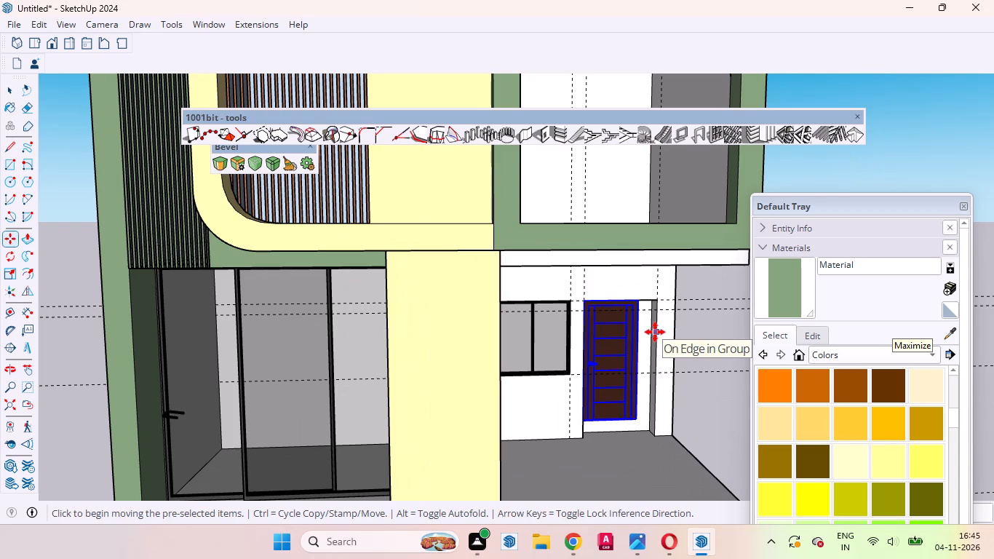
key(s)
scroll(645, 352, up, 4)
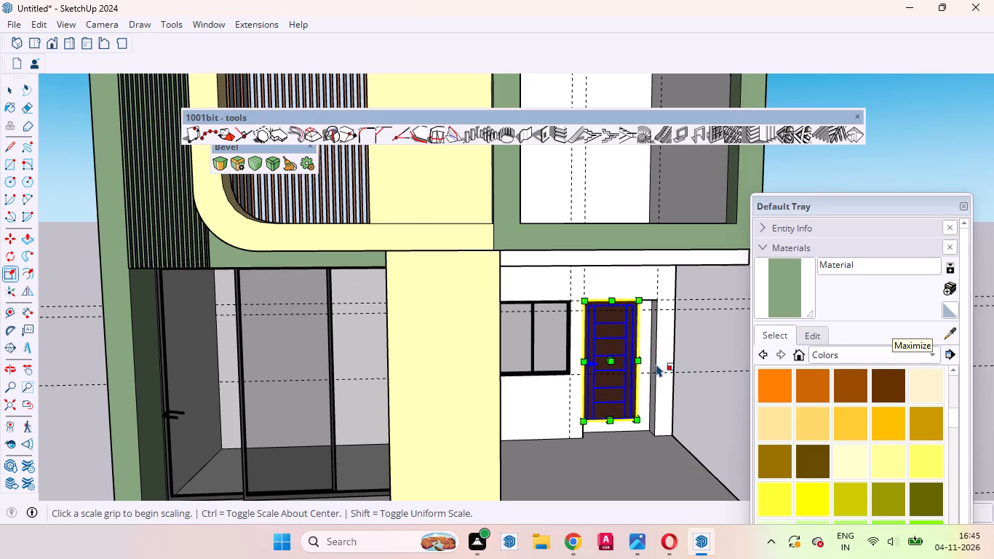
scroll(656, 364, up, 18)
middle_drag(647, 377, 564, 393)
middle_drag(564, 393, 527, 397)
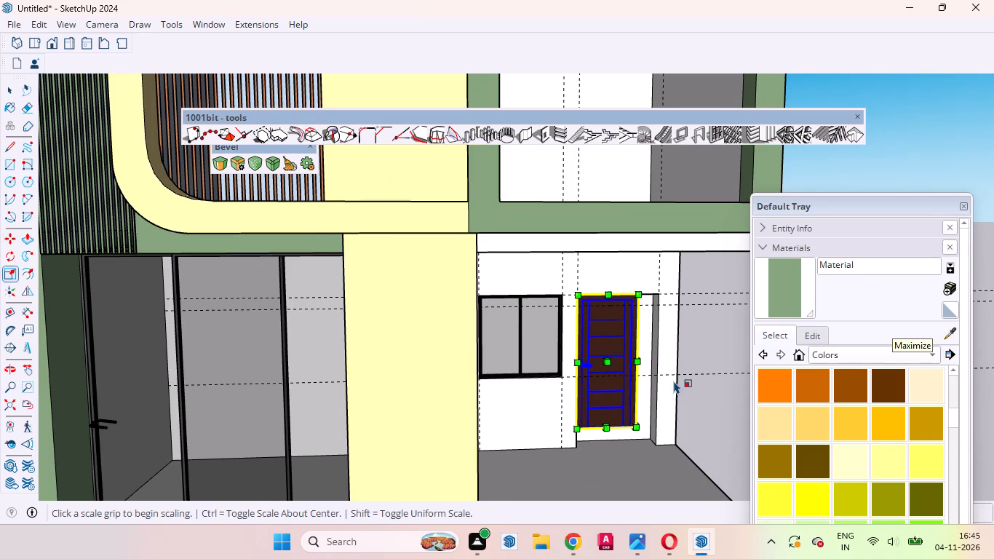
scroll(622, 343, up, 7)
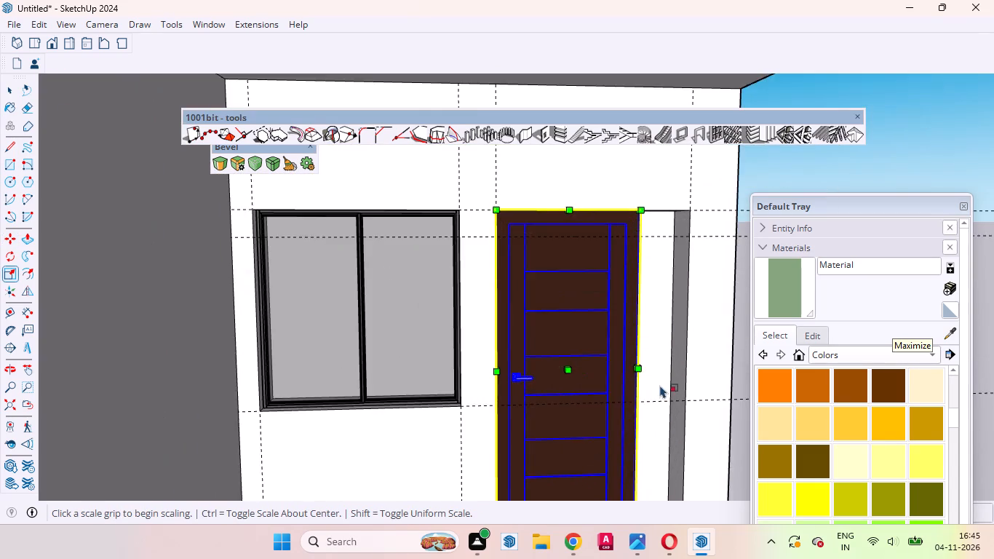
scroll(660, 385, up, 2)
middle_drag(651, 386, 535, 410)
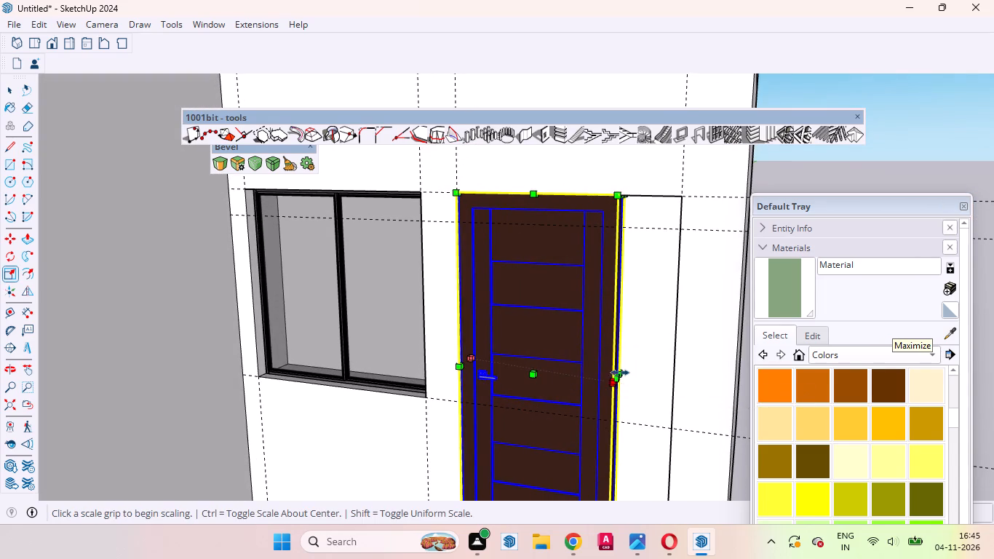
click(620, 373)
click(676, 338)
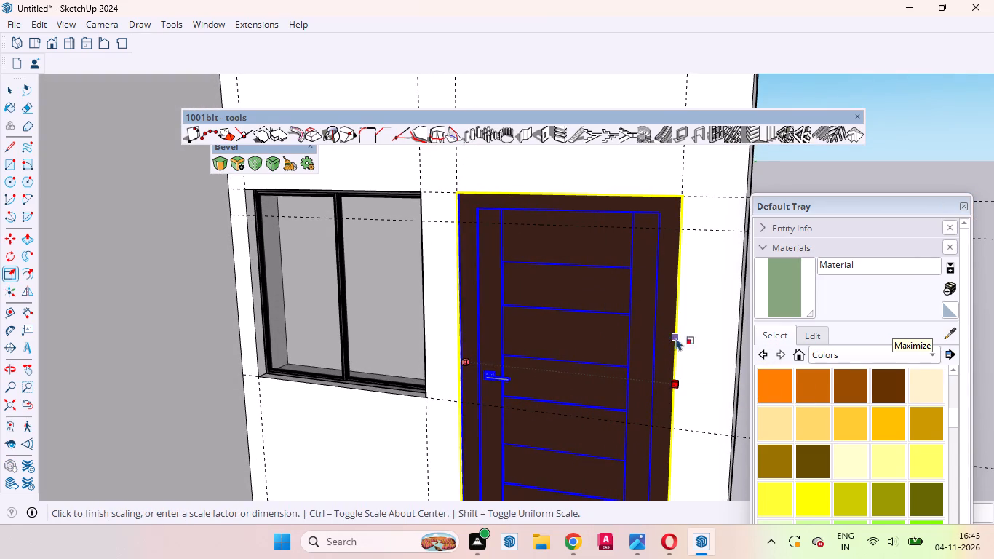
Scale the door's height downward so its bottom edge meets the floor of the opening.
scroll(608, 357, down, 13)
scroll(647, 400, up, 9)
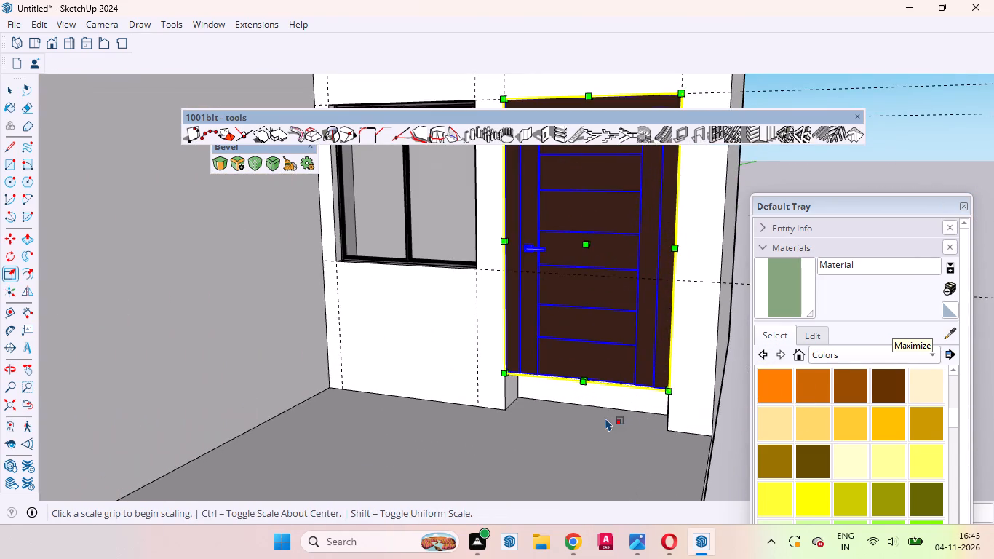
middle_drag(604, 418, 611, 332)
scroll(596, 348, up, 9)
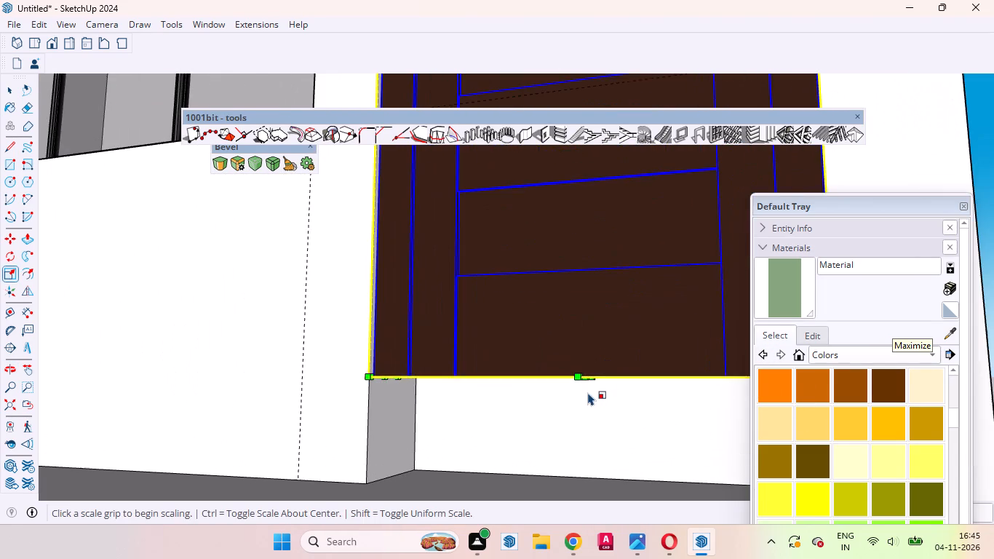
middle_drag(580, 368, 581, 341)
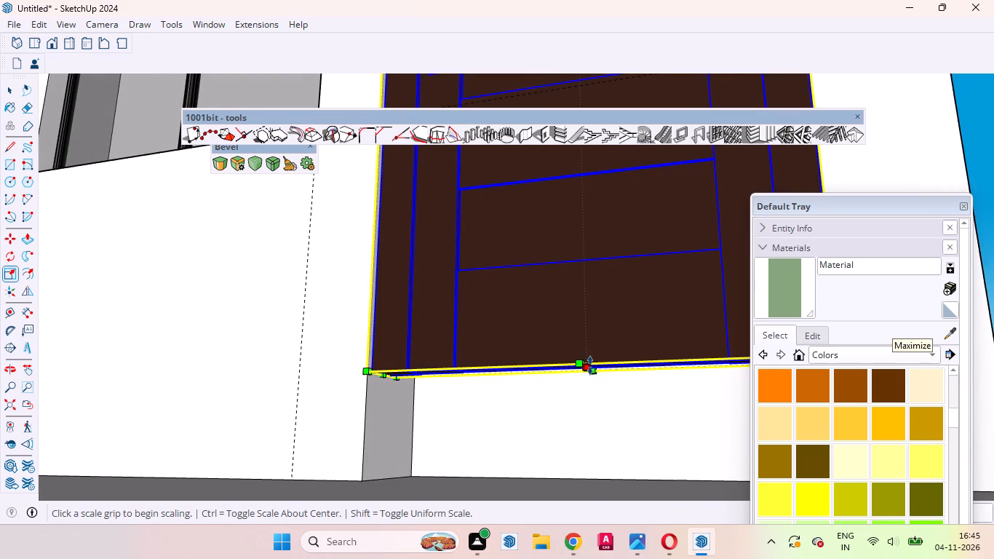
click(590, 365)
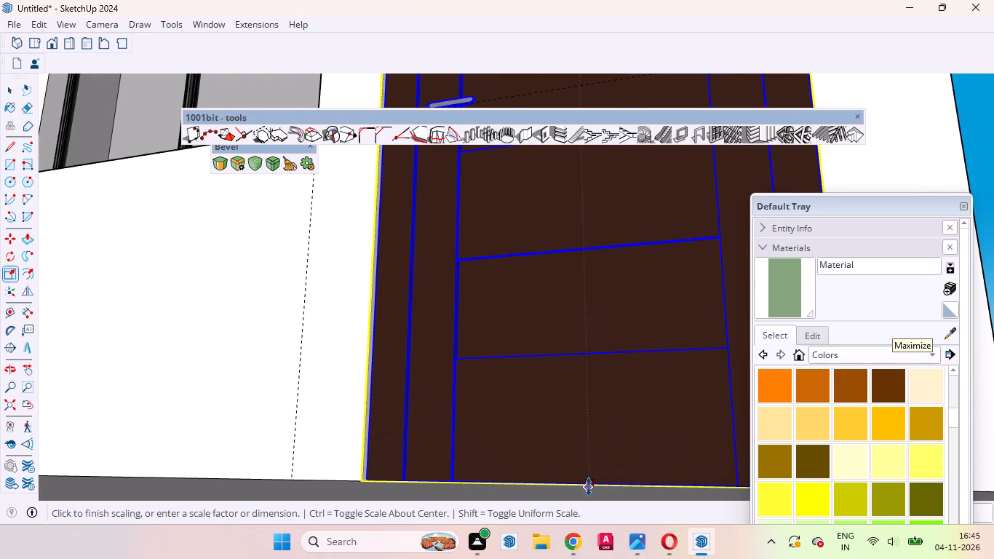
click(589, 487)
scroll(520, 455, down, 14)
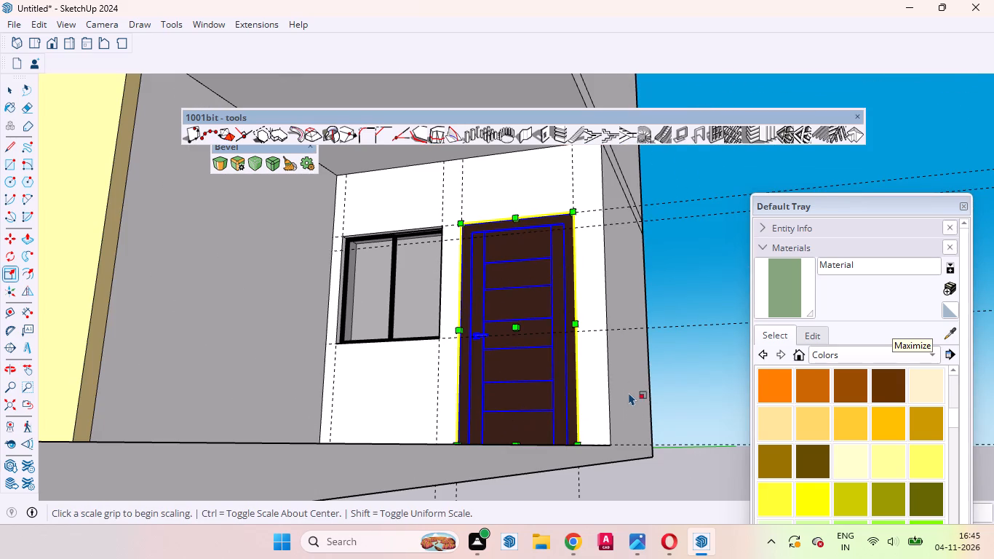
key(space)
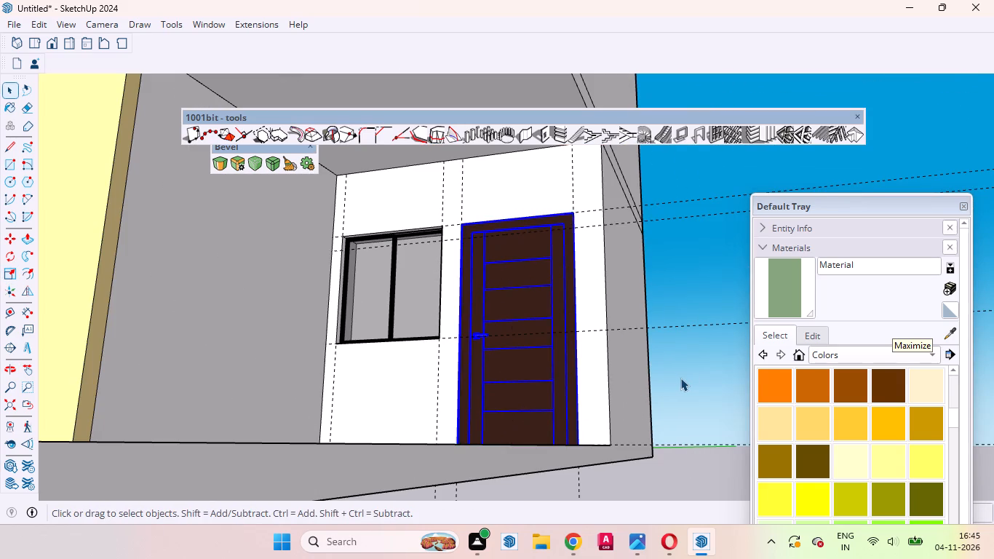
click(681, 376)
Move the fitted door slightly inward from the wall face so it sits recessed in its opening.
scroll(522, 287, up, 4)
middle_drag(528, 271, 554, 382)
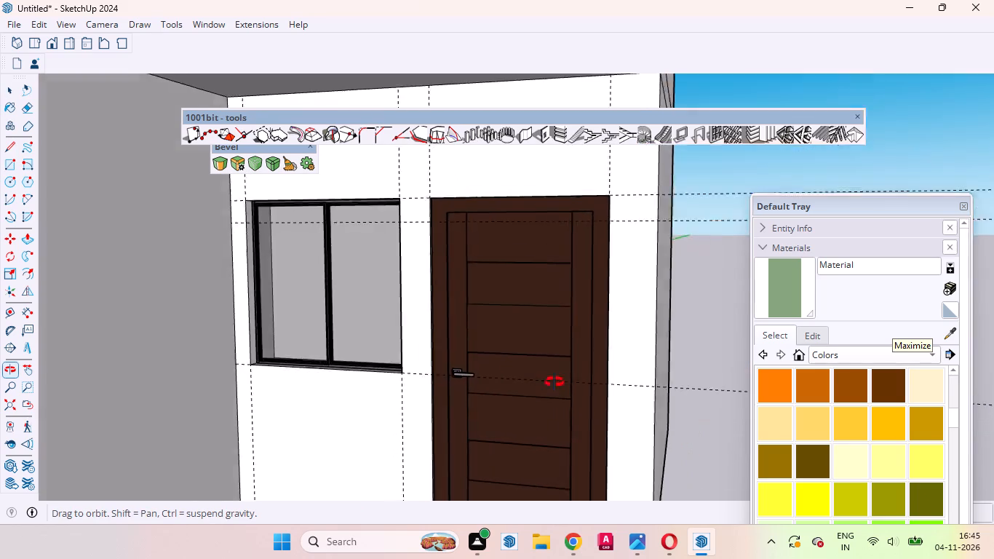
middle_drag(554, 382, 430, 370)
scroll(428, 336, up, 1)
scroll(439, 211, up, 10)
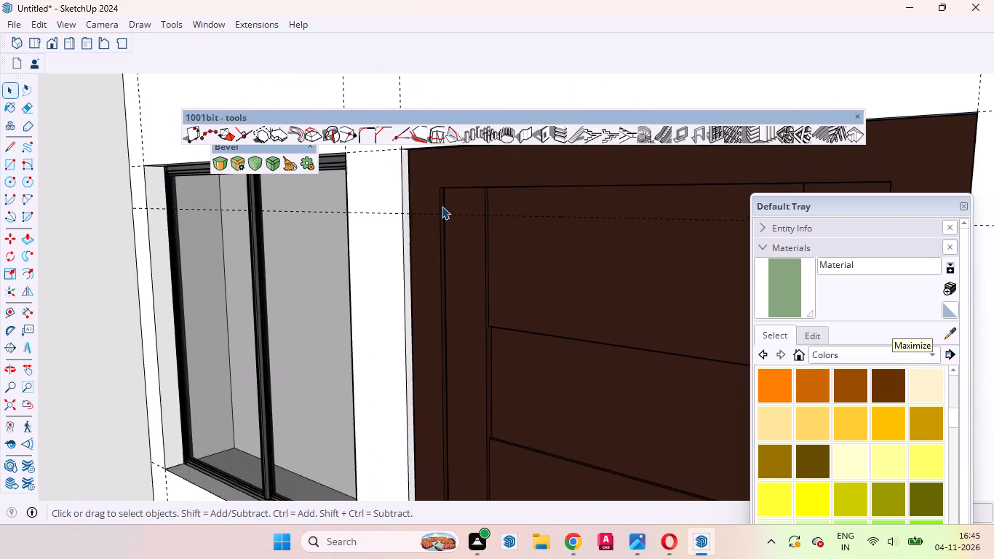
scroll(445, 229, down, 6)
middle_drag(488, 289, 373, 239)
scroll(413, 200, up, 5)
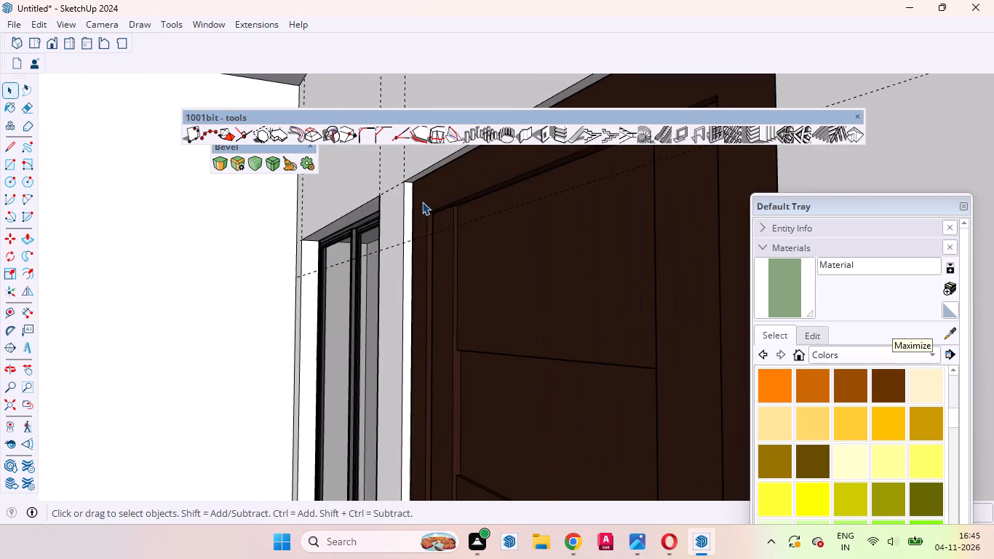
click(422, 202)
scroll(423, 202, up, 3)
middle_drag(421, 202, 401, 202)
scroll(402, 187, up, 3)
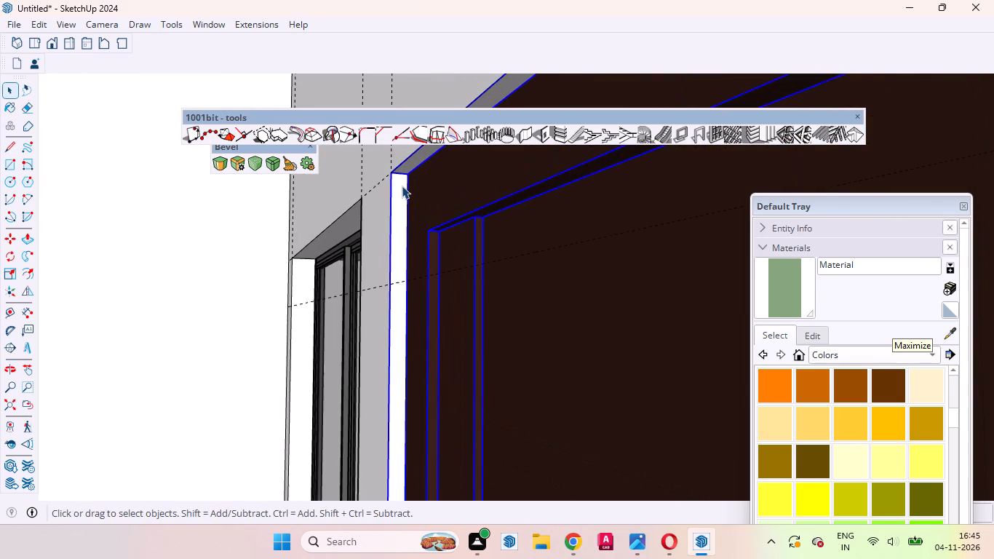
key(m)
scroll(404, 175, up, 3)
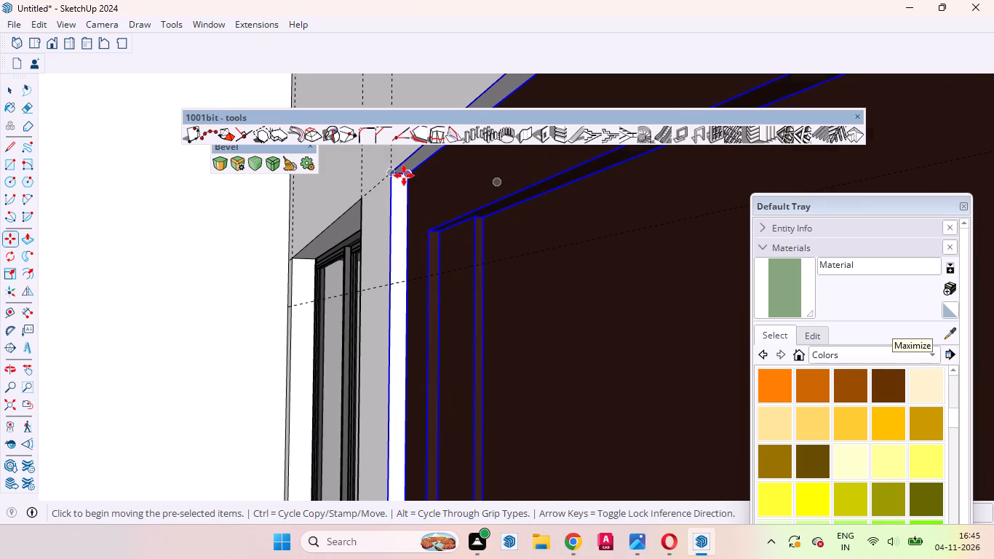
click(386, 170)
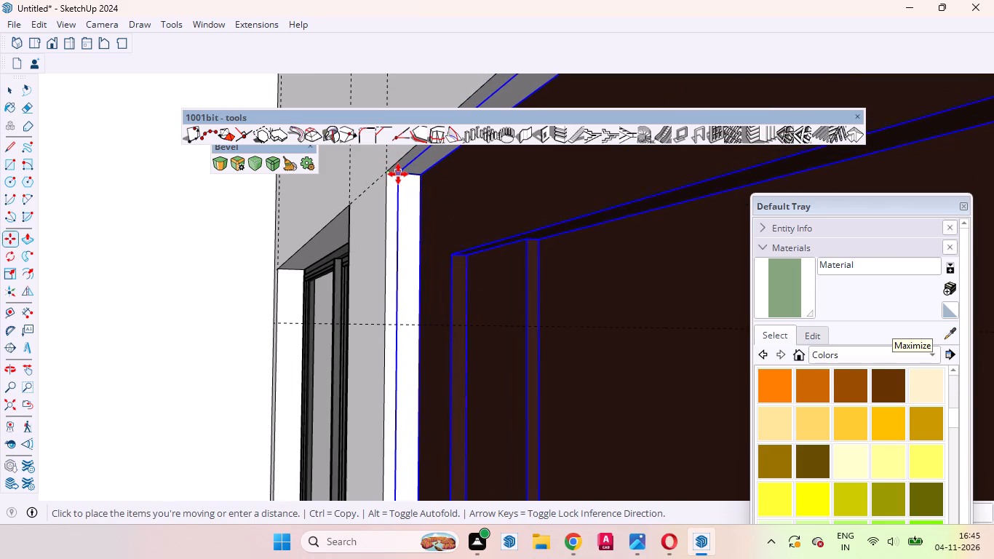
click(398, 174)
scroll(388, 235, down, 5)
middle_drag(373, 242, 449, 290)
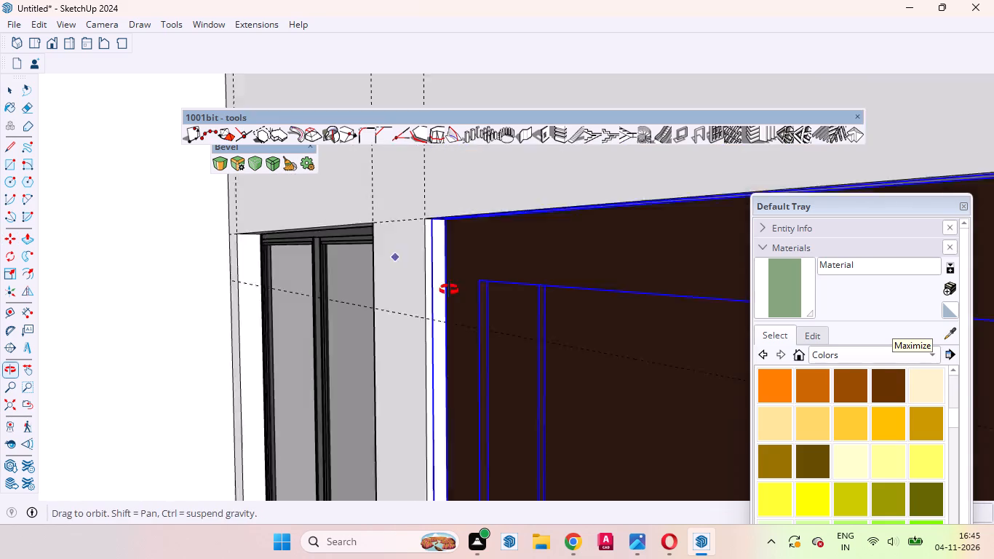
middle_drag(449, 290, 488, 300)
scroll(485, 272, down, 9)
middle_drag(464, 301, 541, 269)
scroll(533, 255, down, 7)
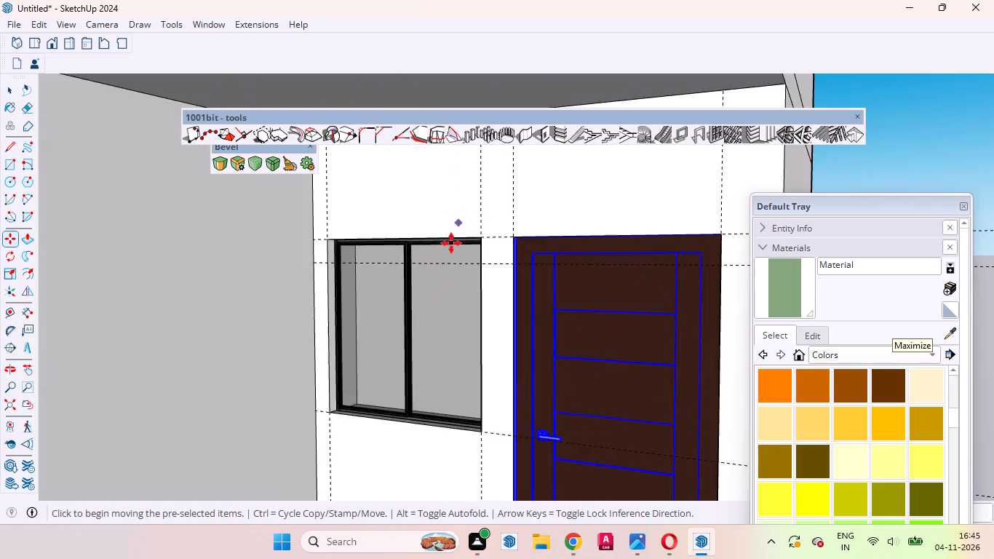
scroll(451, 243, down, 13)
key(space)
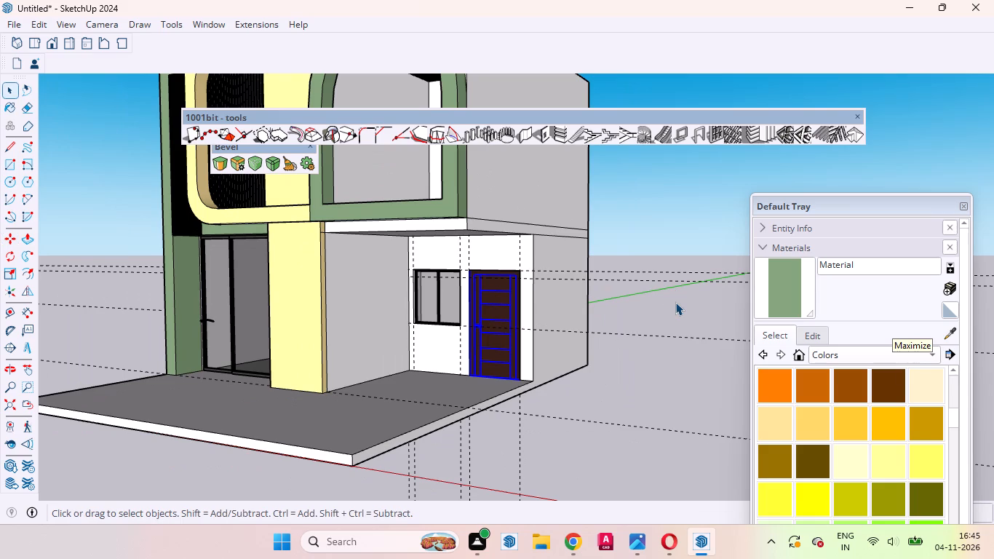
click(637, 404)
Examine the fitted door and window within the whole facade and the ceiling above the ground-floor porch.
middle_drag(581, 375, 659, 307)
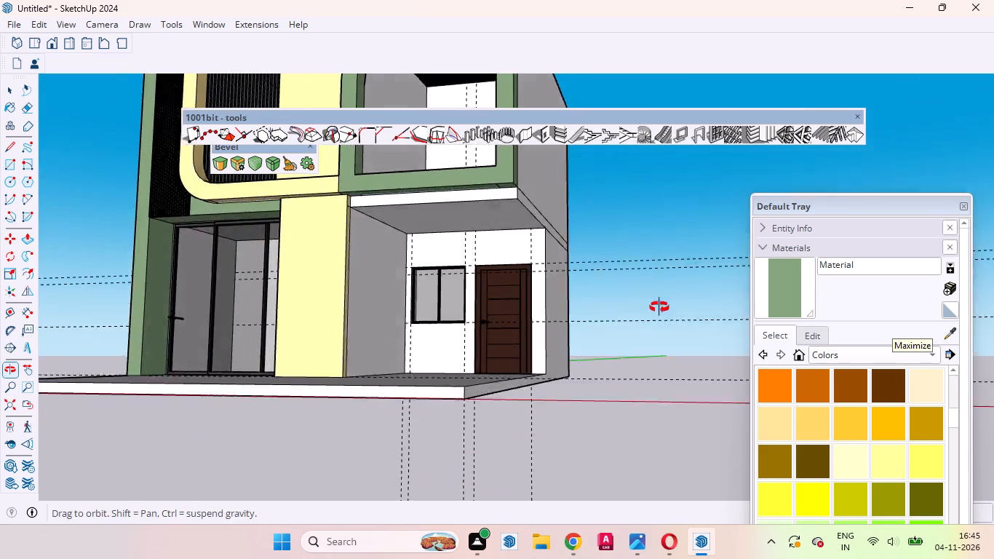
middle_drag(659, 307, 715, 301)
scroll(585, 204, up, 5)
middle_drag(580, 203, 506, 197)
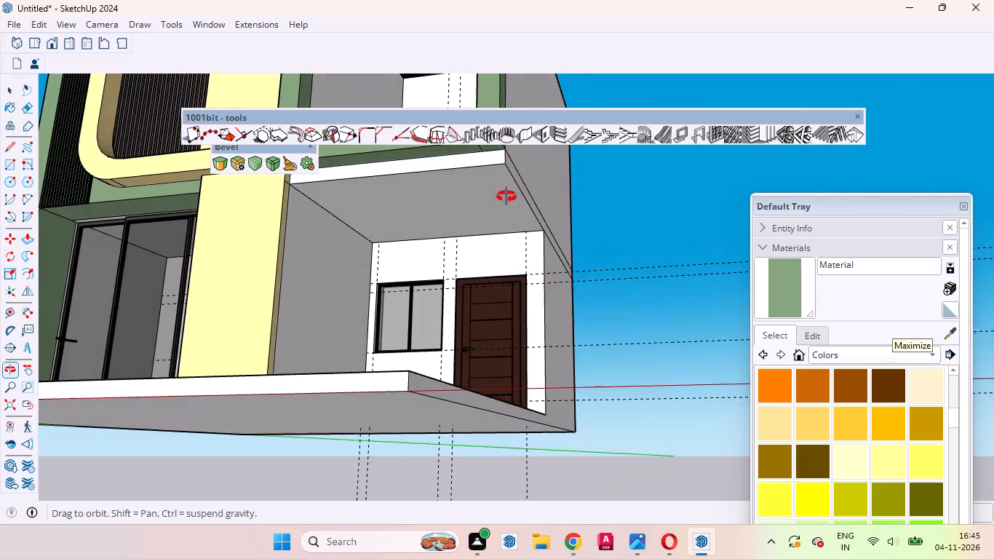
middle_drag(506, 197, 419, 234)
scroll(419, 231, up, 4)
scroll(418, 234, down, 4)
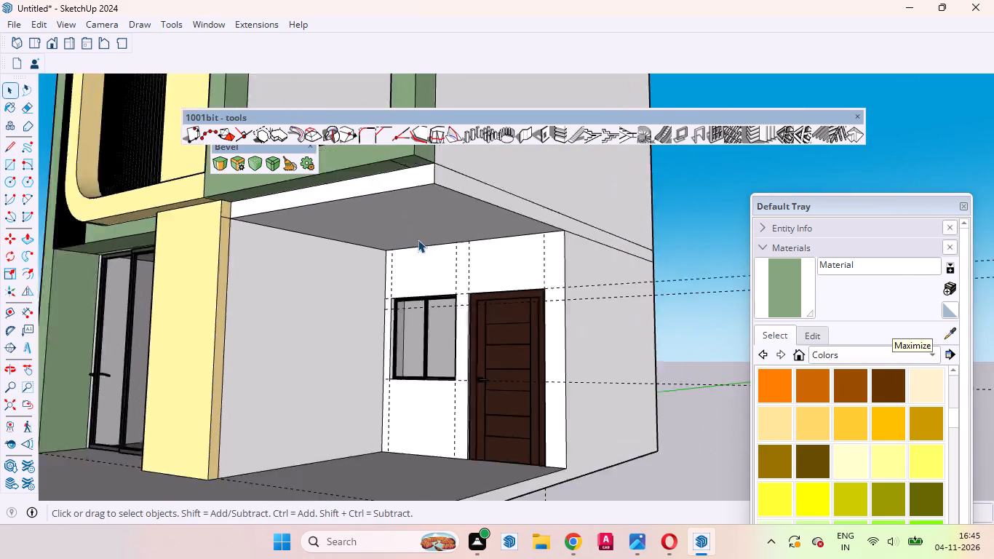
scroll(418, 239, down, 2)
middle_drag(361, 261, 497, 320)
scroll(490, 314, down, 8)
middle_drag(504, 298, 474, 242)
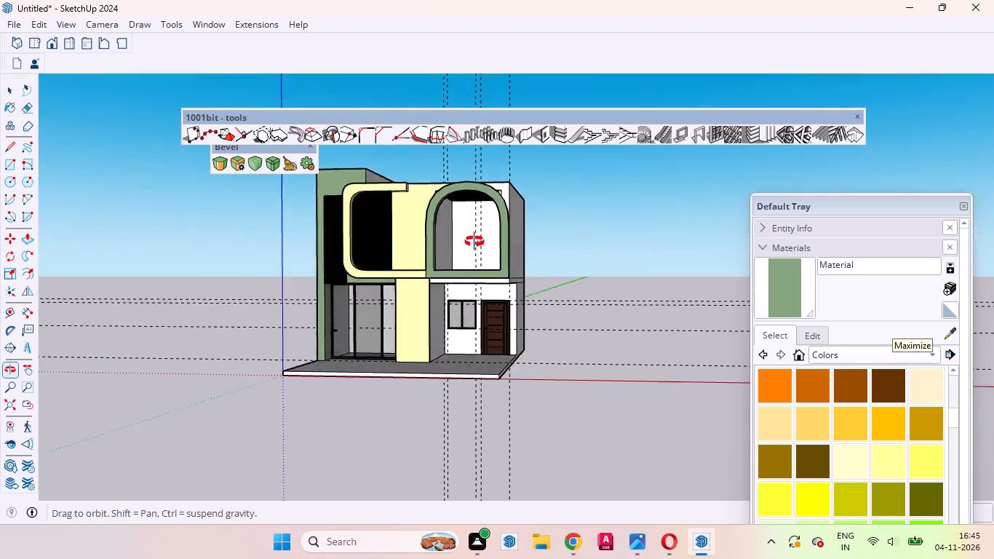
middle_drag(474, 242, 454, 177)
scroll(469, 271, up, 9)
middle_drag(530, 271, 525, 222)
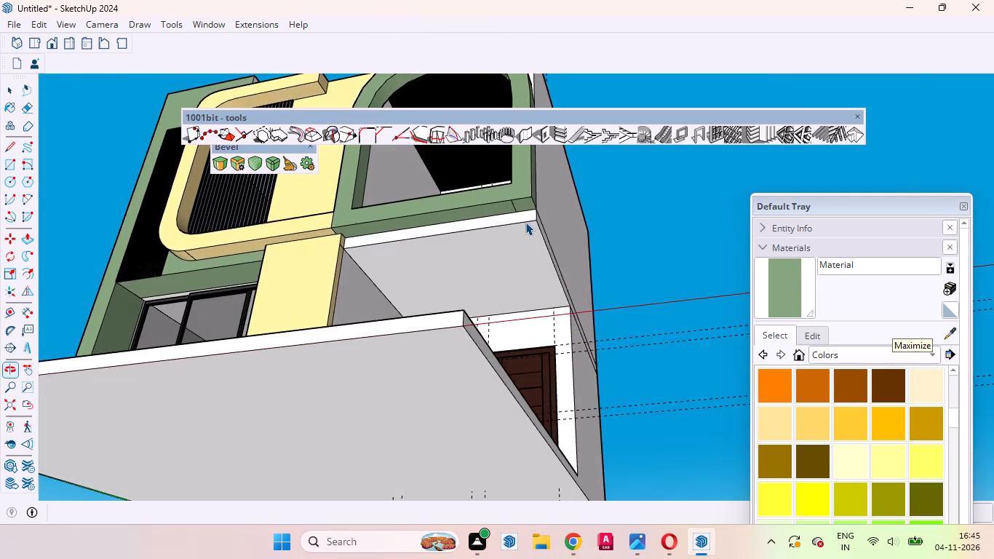
scroll(525, 223, up, 7)
middle_drag(528, 234, 525, 187)
scroll(526, 187, up, 1)
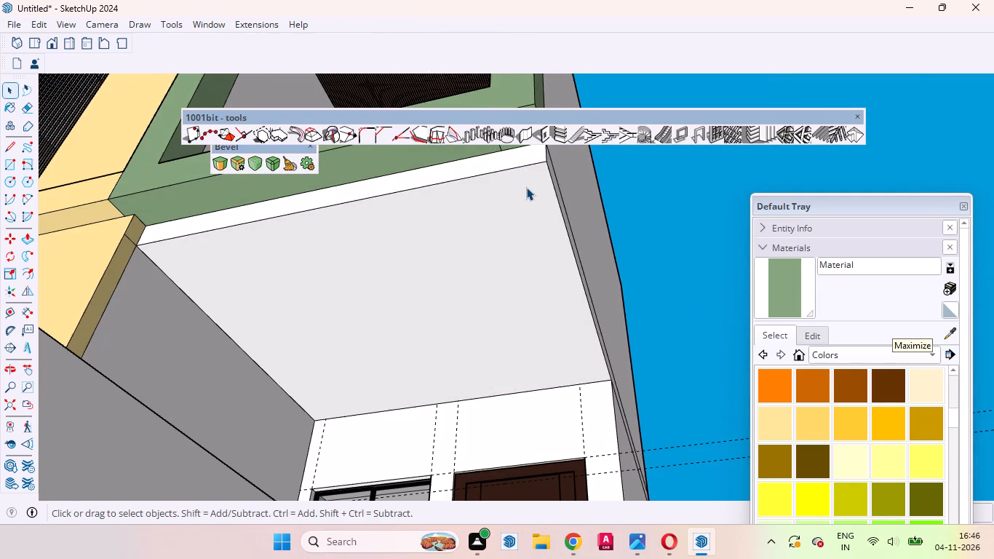
right_click(718, 316)
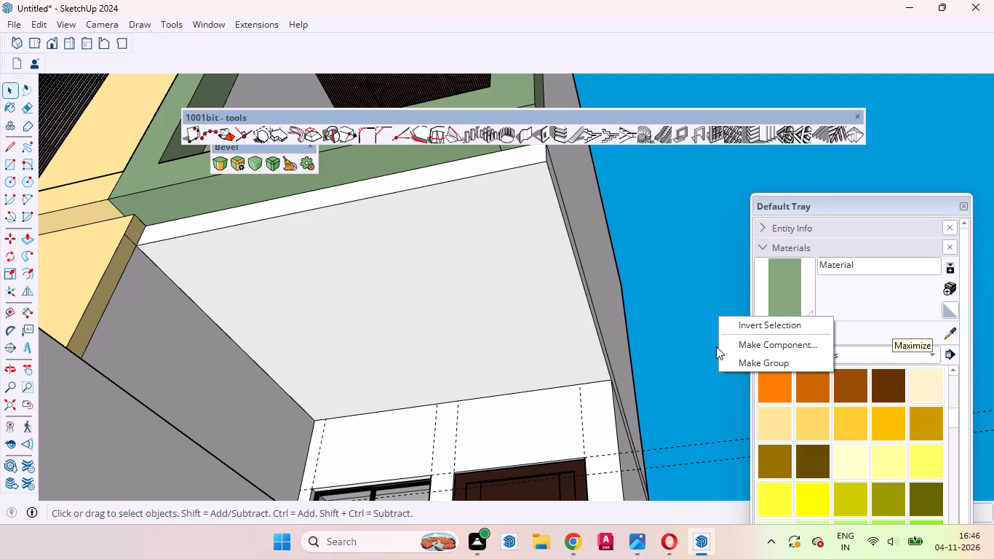
Make a new group and draw an 8,8 square in it at the outer front corner of the porch ceiling.
click(750, 358)
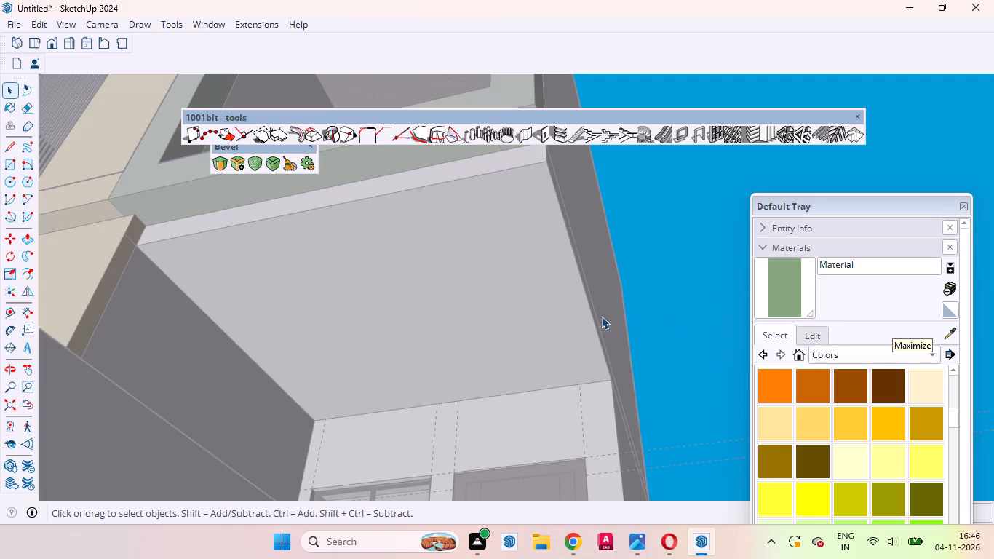
key(r)
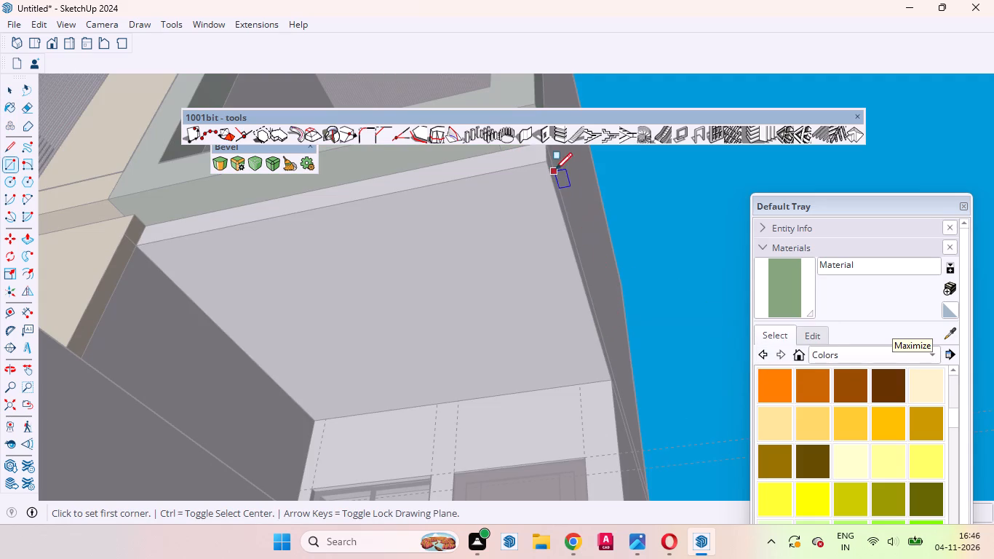
click(549, 164)
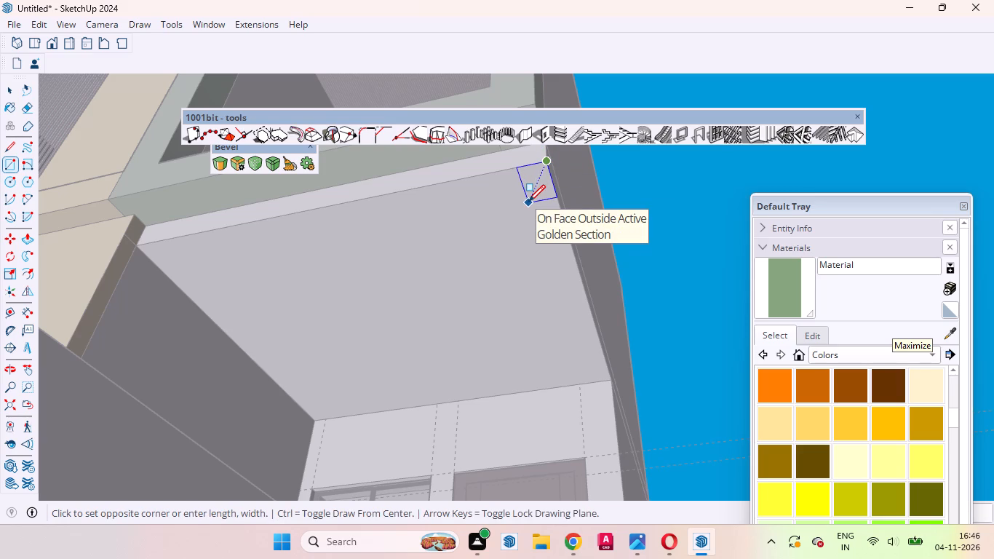
scroll(540, 194, up, 1)
middle_drag(531, 196, 389, 118)
scroll(433, 197, up, 2)
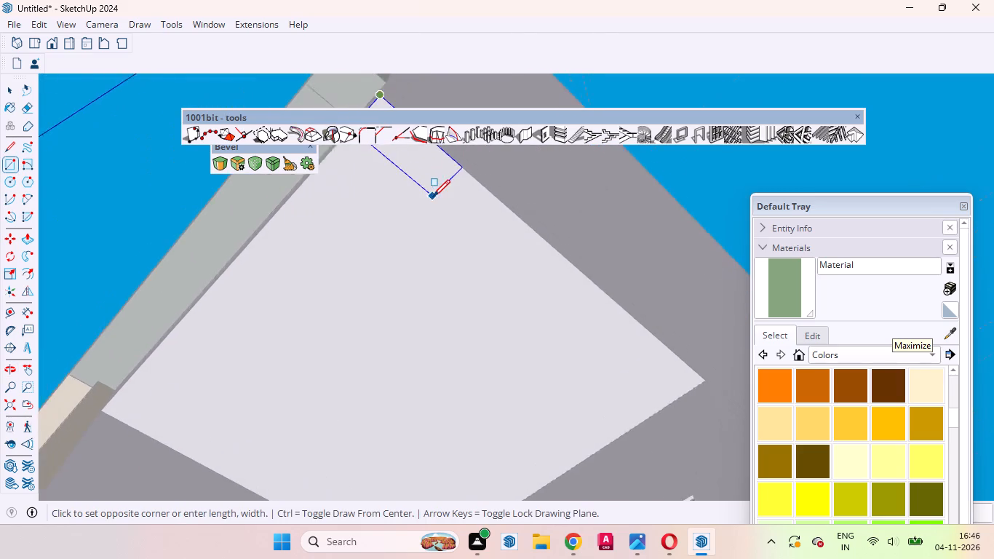
scroll(433, 197, up, 1)
scroll(436, 205, down, 5)
middle_drag(442, 216, 408, 159)
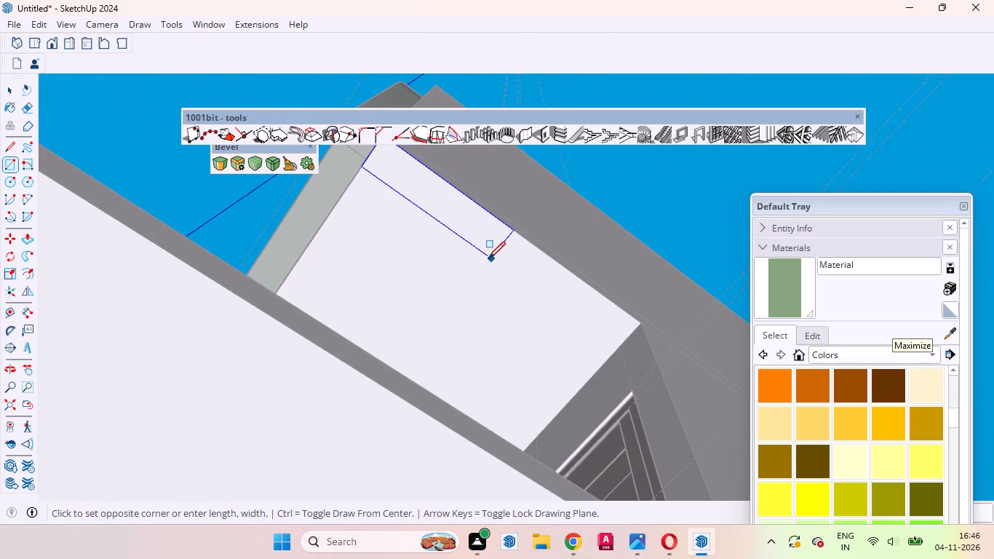
key(8)
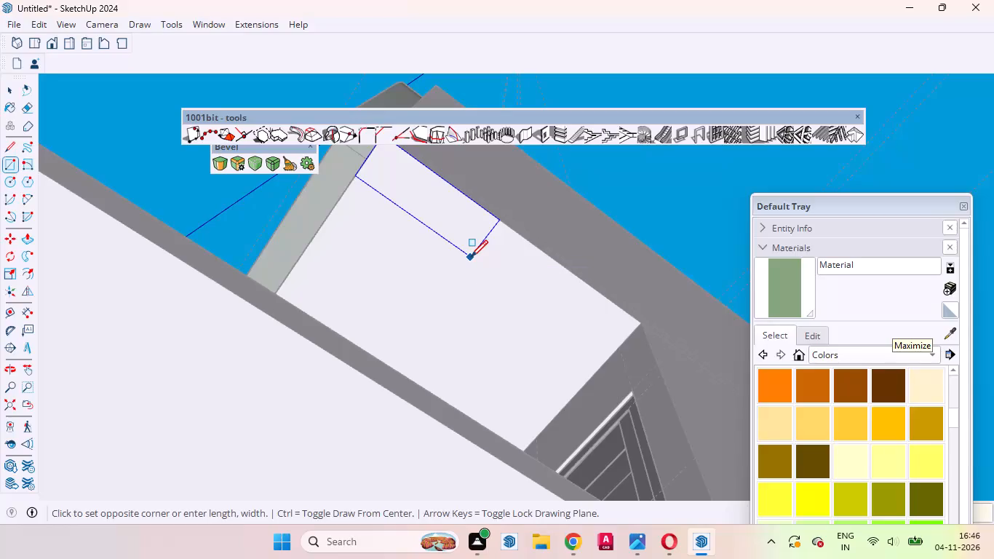
key(comma)
key(8)
key(Return)
key(space)
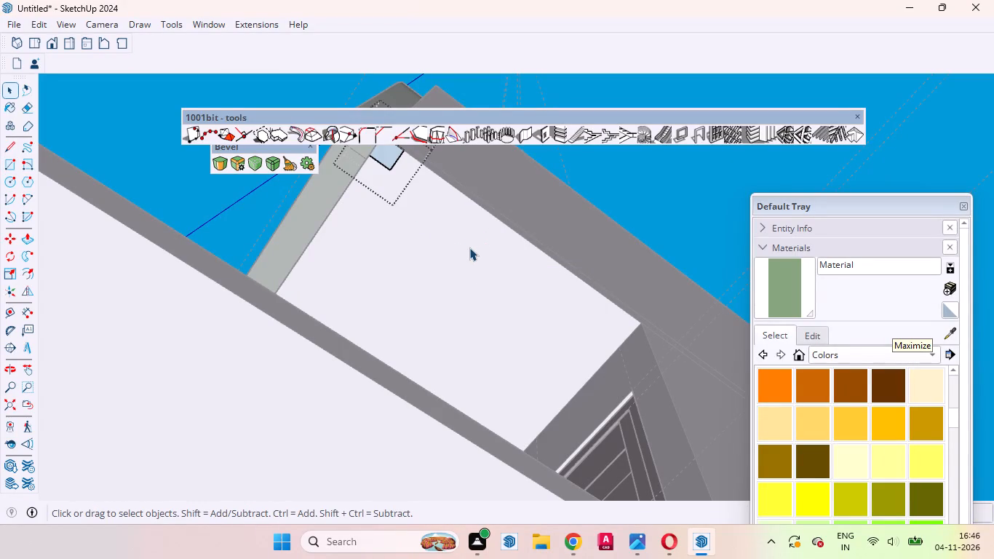
Extrude the square down from the ceiling to the porch floor as a corner column and close its group.
scroll(463, 333, down, 4)
middle_drag(409, 274, 468, 467)
scroll(480, 286, up, 5)
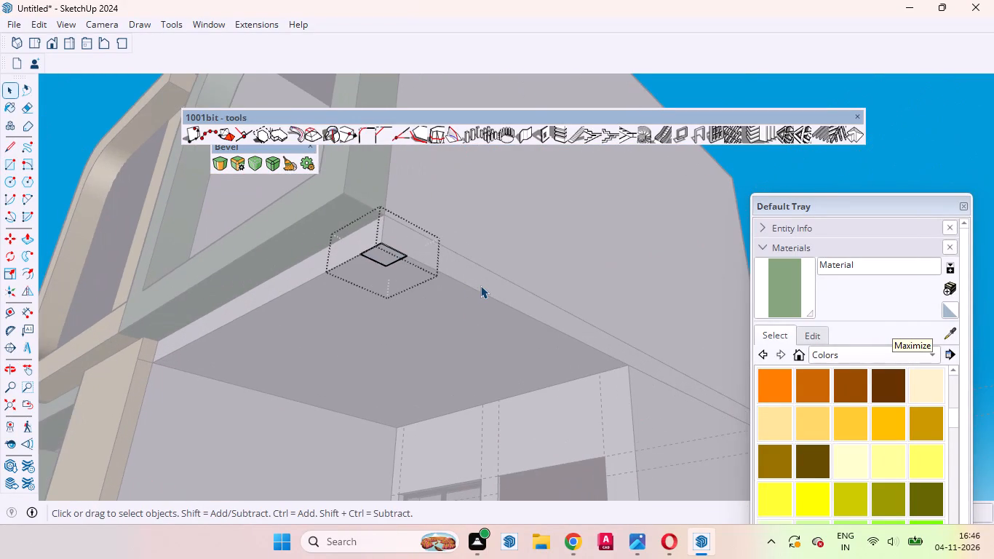
key(p)
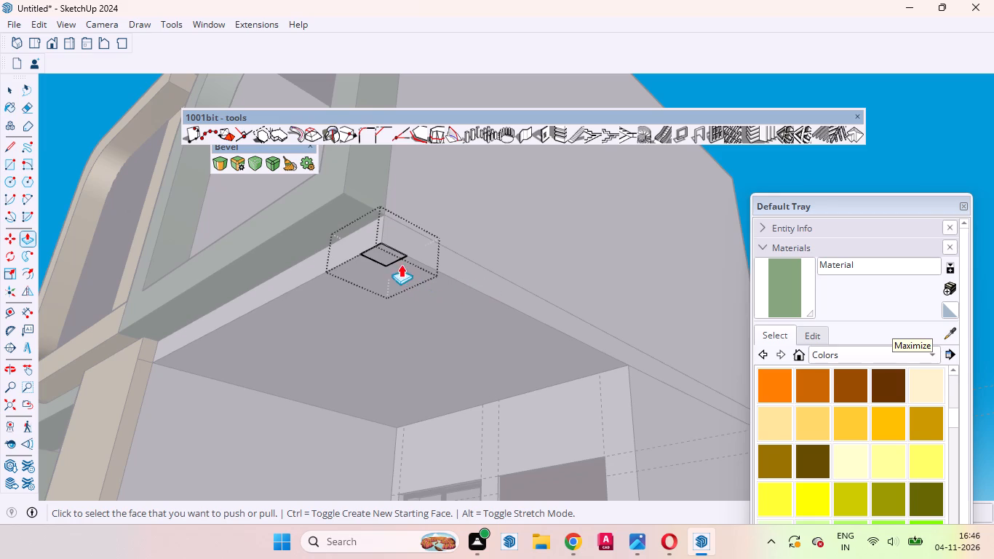
scroll(383, 248, up, 9)
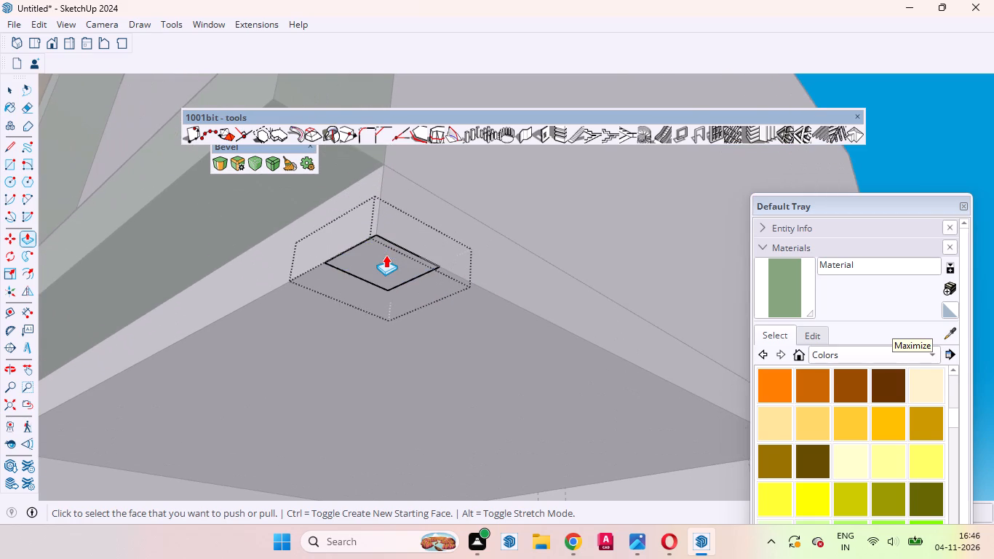
click(383, 261)
scroll(372, 309, down, 14)
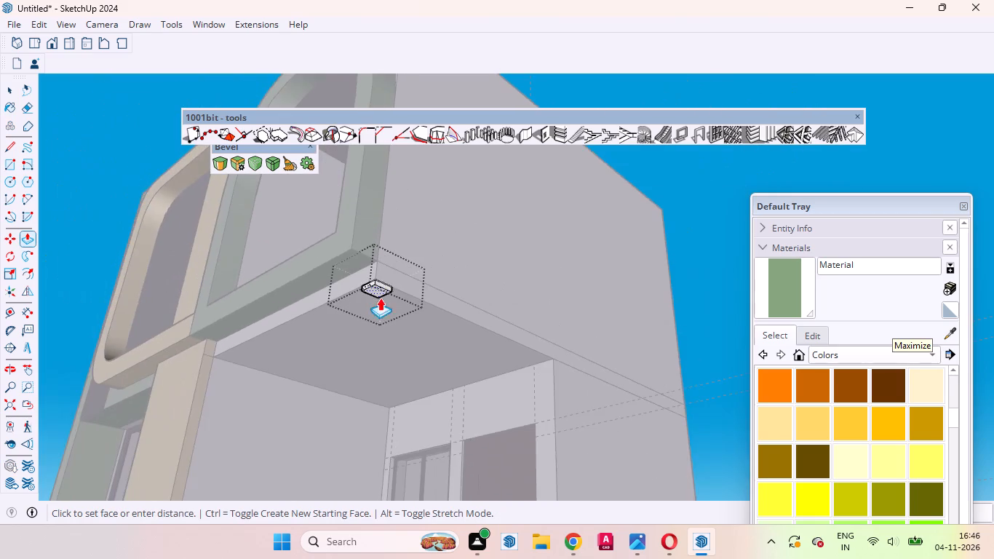
middle_drag(395, 336, 413, 398)
scroll(413, 373, down, 14)
middle_drag(416, 341, 429, 486)
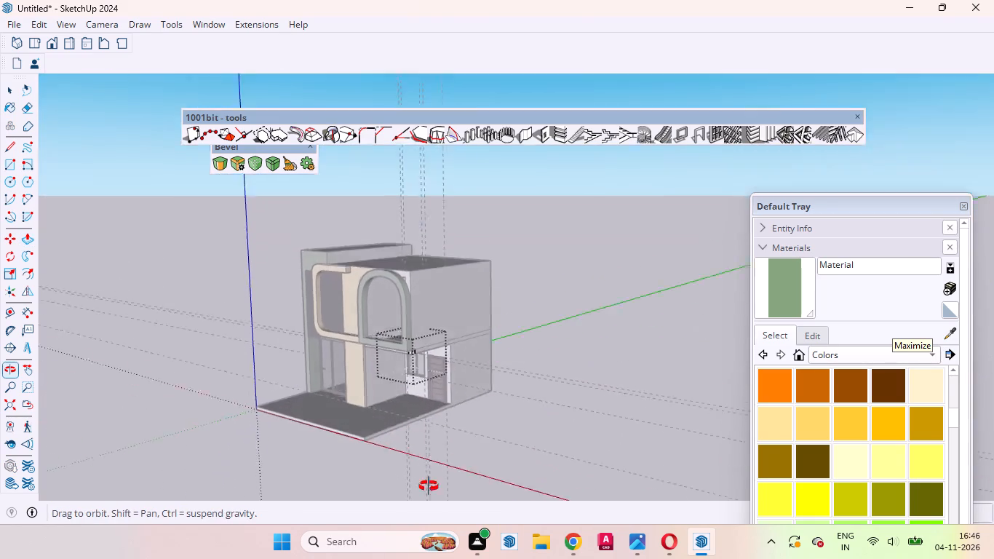
middle_drag(429, 486, 429, 507)
scroll(426, 403, up, 15)
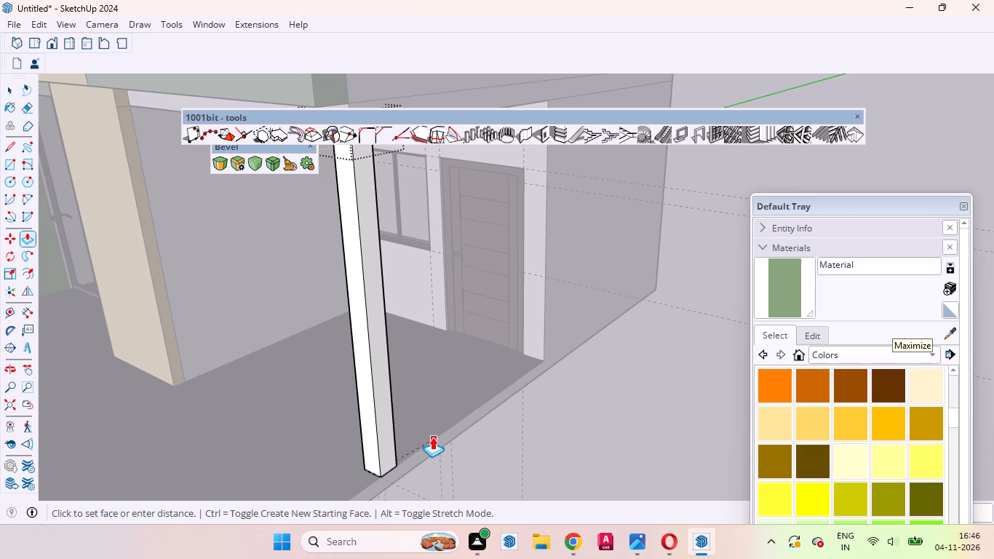
click(432, 437)
middle_drag(407, 481, 535, 352)
scroll(437, 456, up, 1)
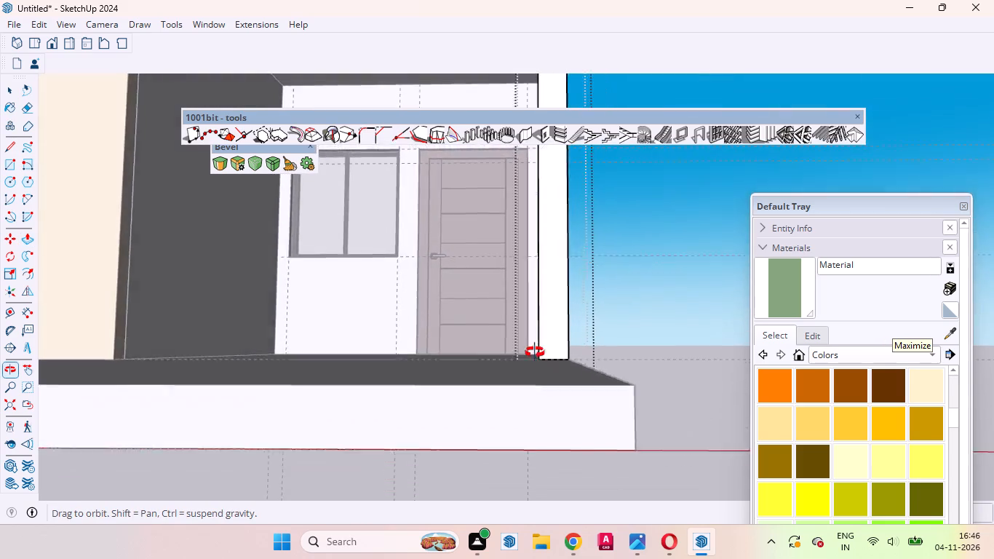
middle_drag(535, 352, 548, 419)
scroll(632, 377, down, 5)
middle_drag(587, 457, 545, 406)
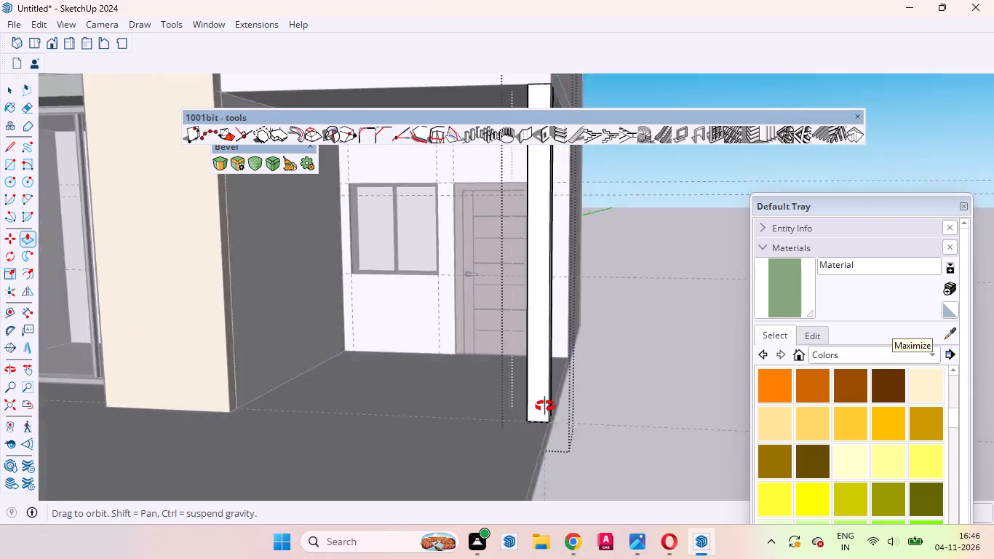
middle_drag(545, 406, 521, 327)
key(space)
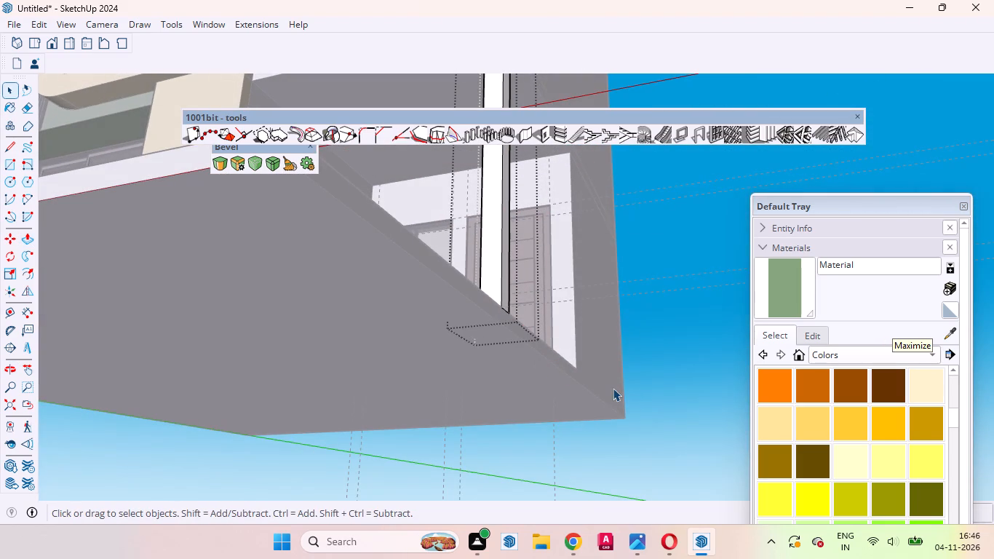
double_click(667, 307)
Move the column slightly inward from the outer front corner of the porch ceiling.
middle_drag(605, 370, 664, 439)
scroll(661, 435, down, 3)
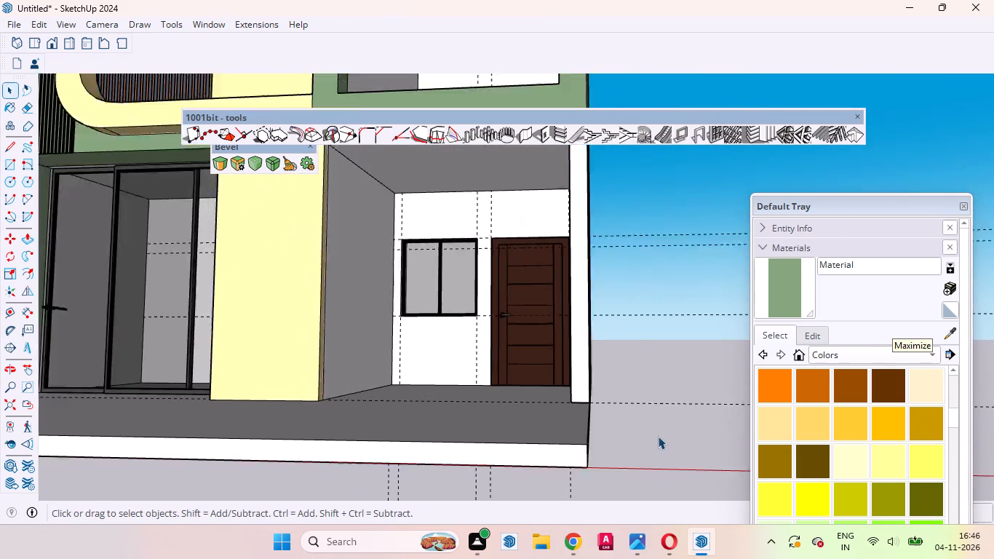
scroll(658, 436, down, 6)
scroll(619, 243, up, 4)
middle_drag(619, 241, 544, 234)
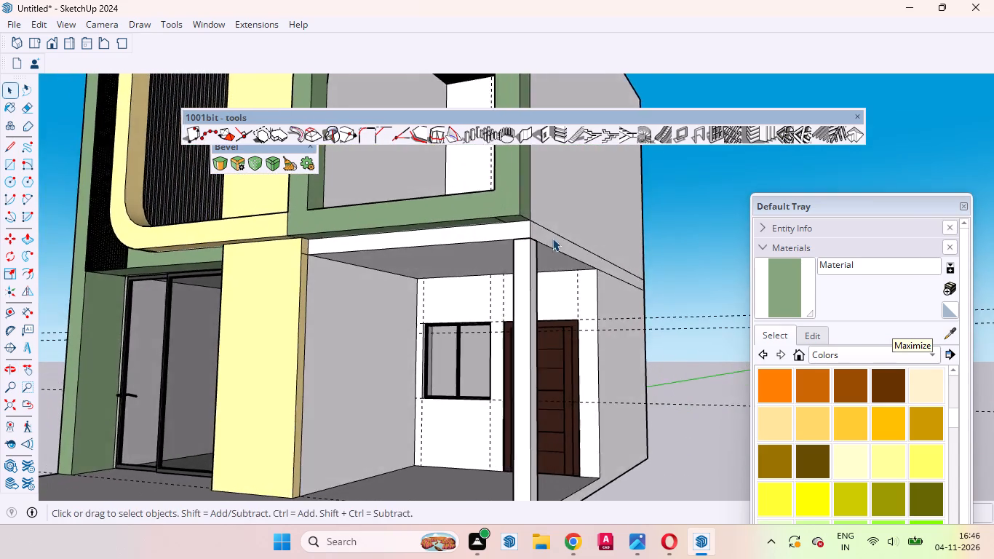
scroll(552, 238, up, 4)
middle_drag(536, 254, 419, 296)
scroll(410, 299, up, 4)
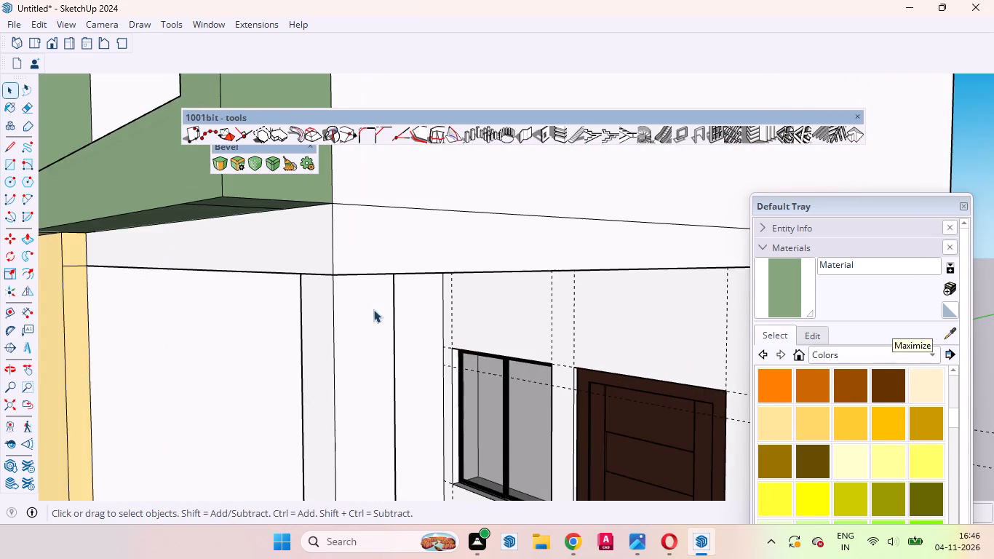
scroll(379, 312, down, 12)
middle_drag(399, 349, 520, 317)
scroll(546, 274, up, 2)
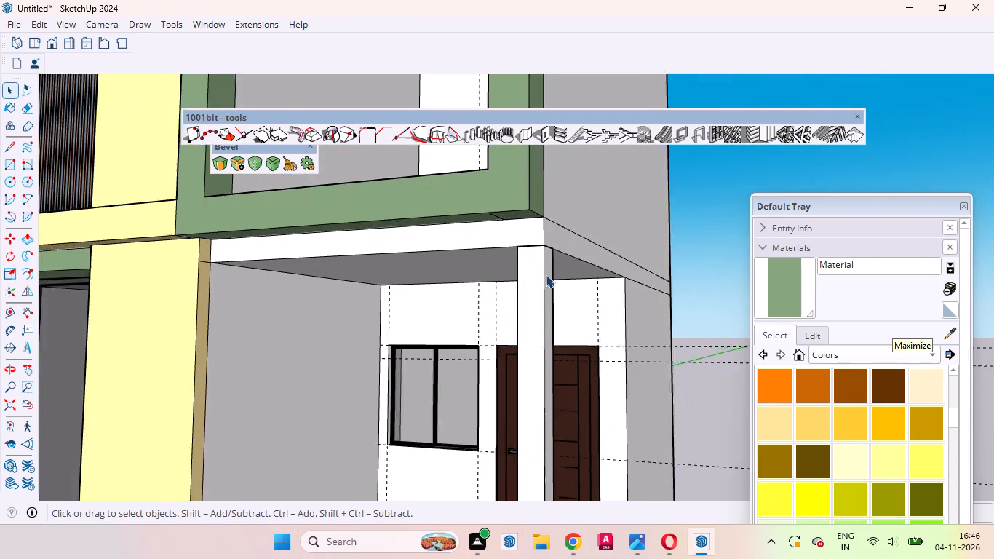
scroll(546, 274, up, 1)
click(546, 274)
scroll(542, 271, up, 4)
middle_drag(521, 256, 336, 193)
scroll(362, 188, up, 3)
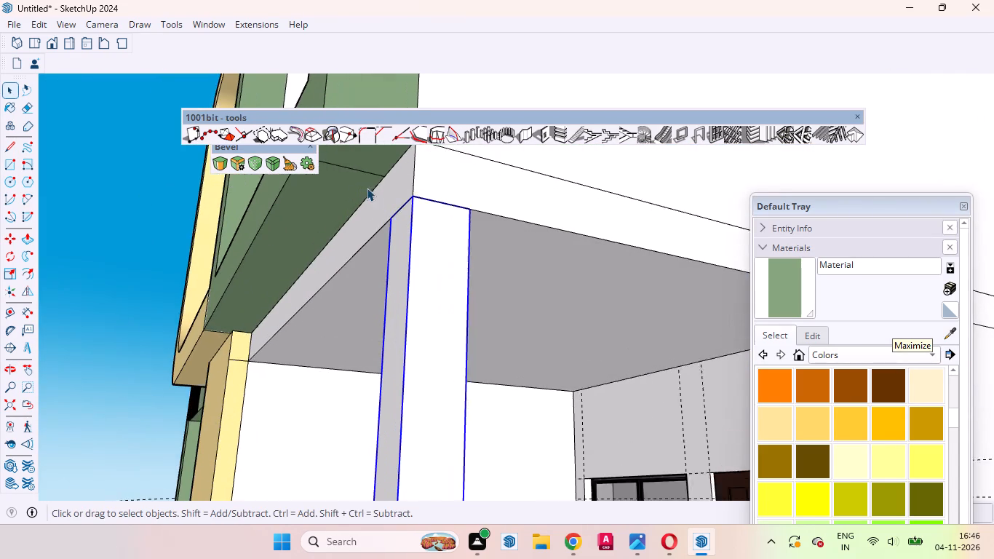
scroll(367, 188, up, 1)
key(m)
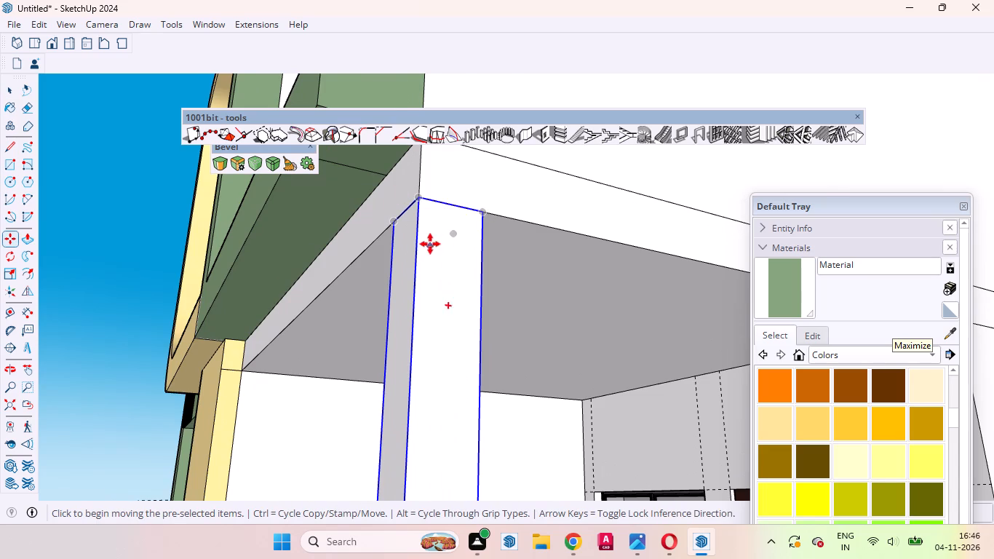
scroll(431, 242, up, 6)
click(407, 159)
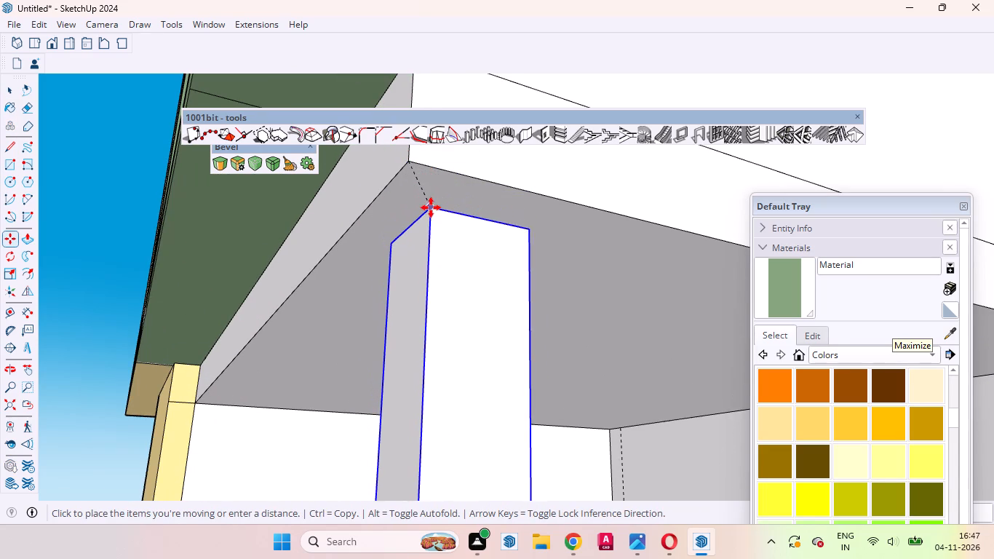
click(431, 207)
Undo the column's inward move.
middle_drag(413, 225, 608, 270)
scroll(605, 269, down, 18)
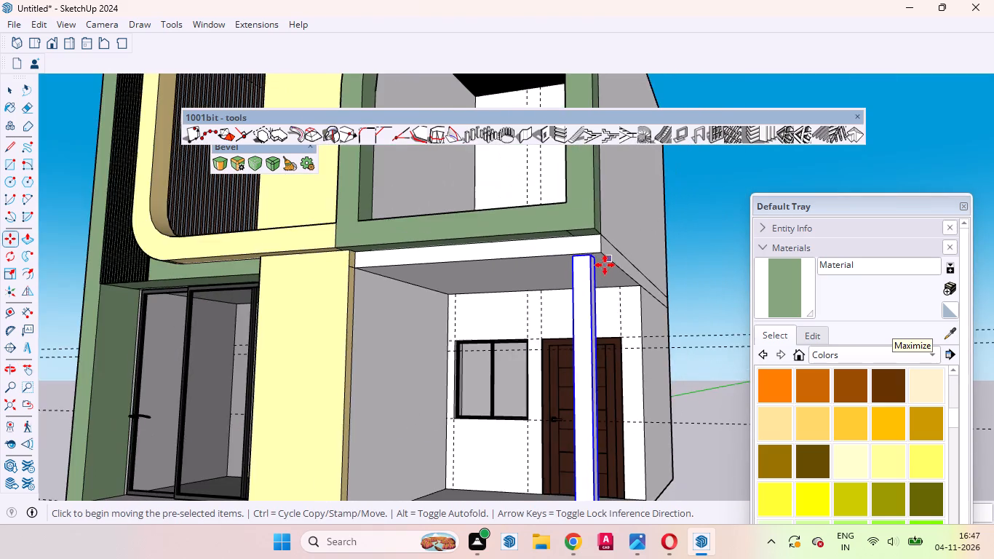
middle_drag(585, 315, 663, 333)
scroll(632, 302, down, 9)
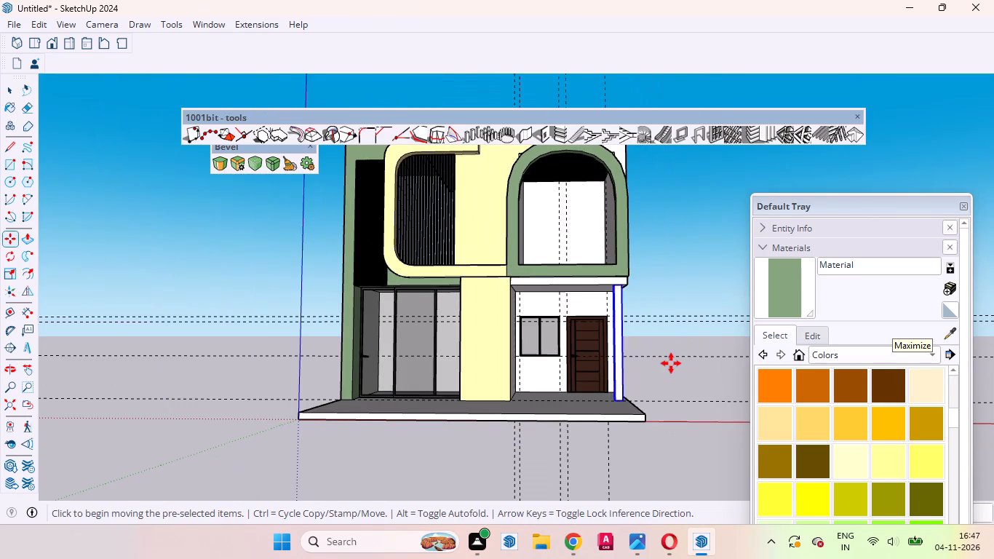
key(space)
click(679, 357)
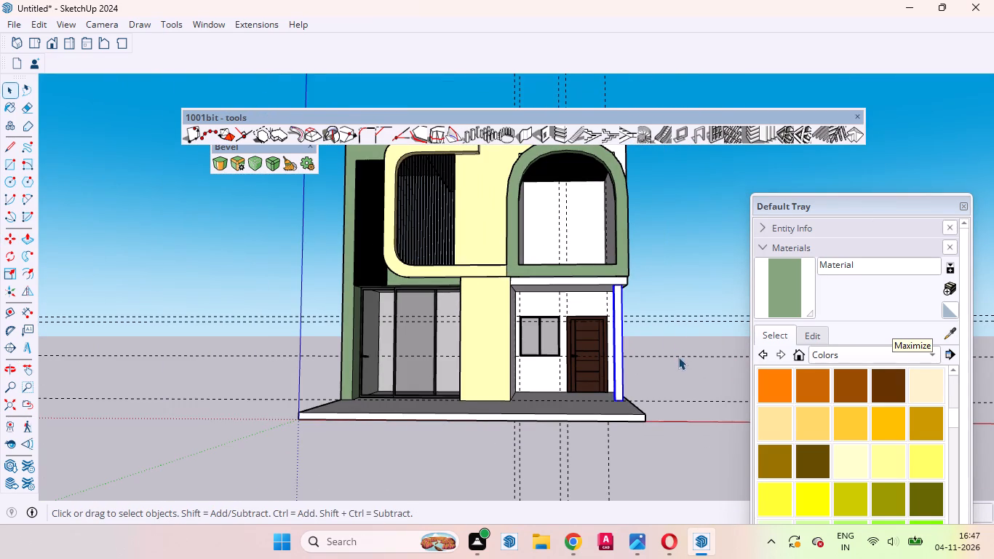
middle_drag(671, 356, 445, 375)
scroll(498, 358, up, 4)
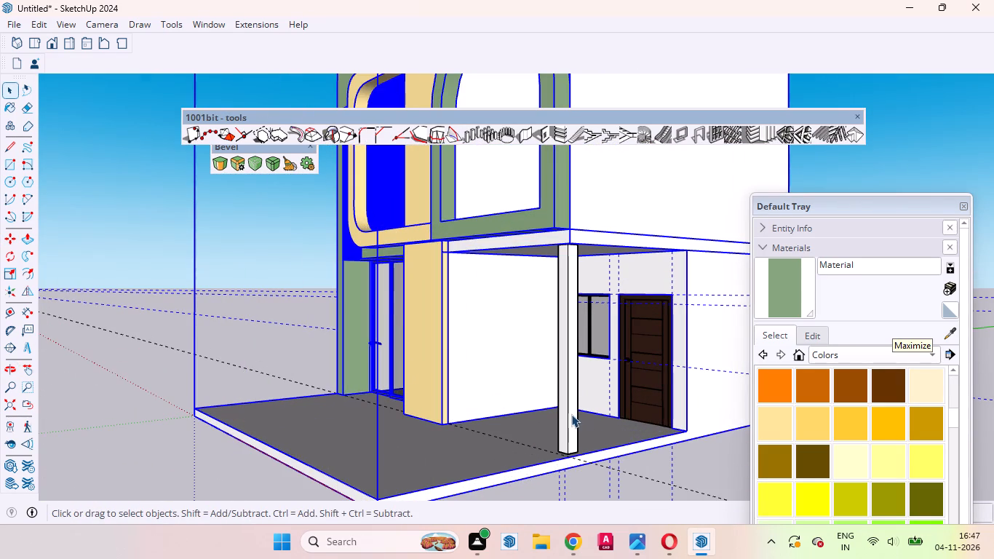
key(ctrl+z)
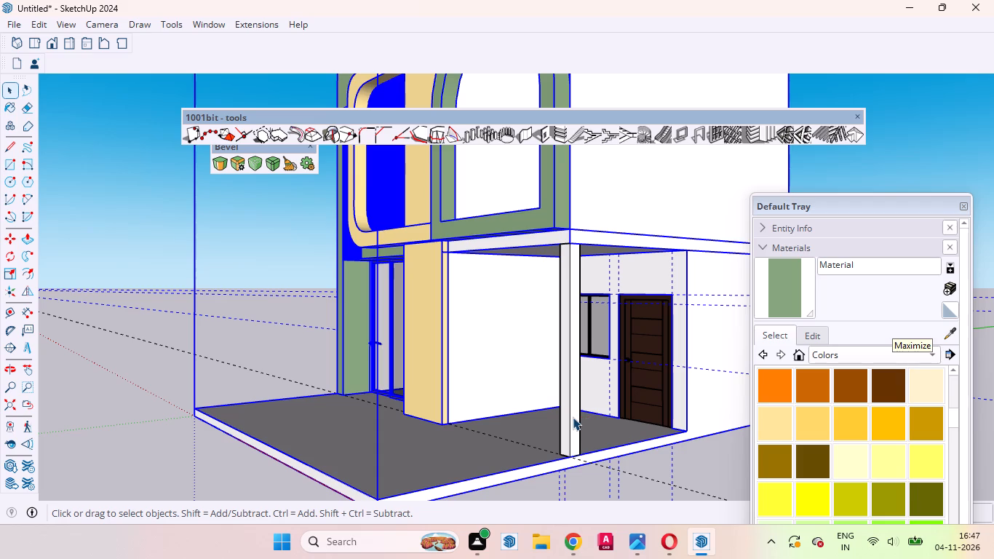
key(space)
Examine the column at the porch corner up close and within the whole facade.
scroll(583, 181, up, 2)
scroll(522, 244, up, 2)
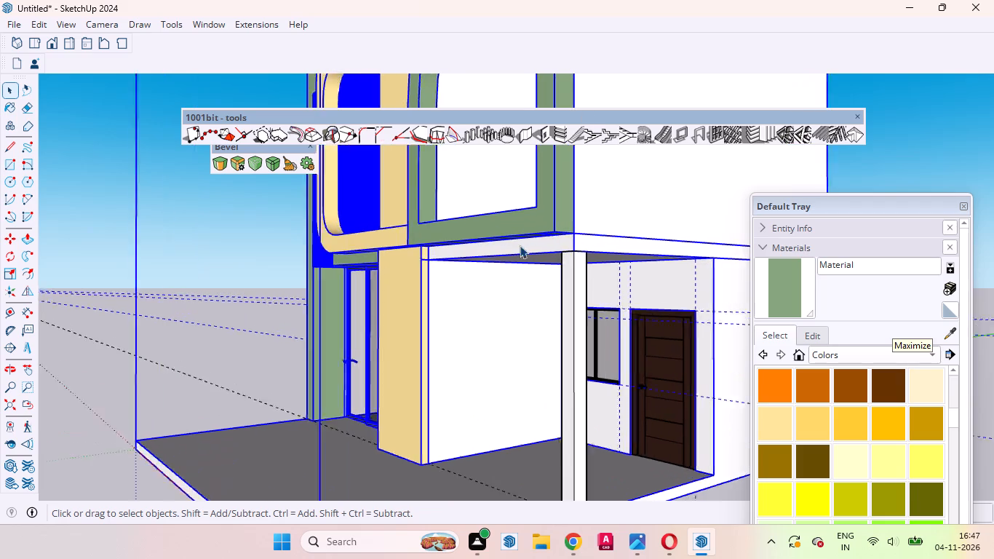
scroll(520, 245, up, 4)
middle_drag(624, 308, 472, 288)
scroll(507, 293, up, 1)
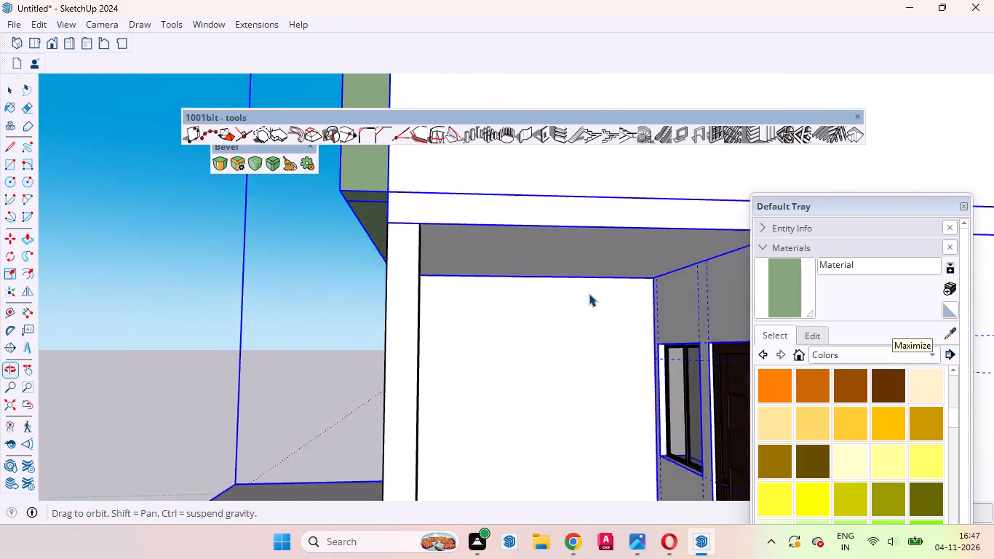
scroll(591, 293, down, 17)
click(378, 313)
middle_drag(399, 321, 788, 404)
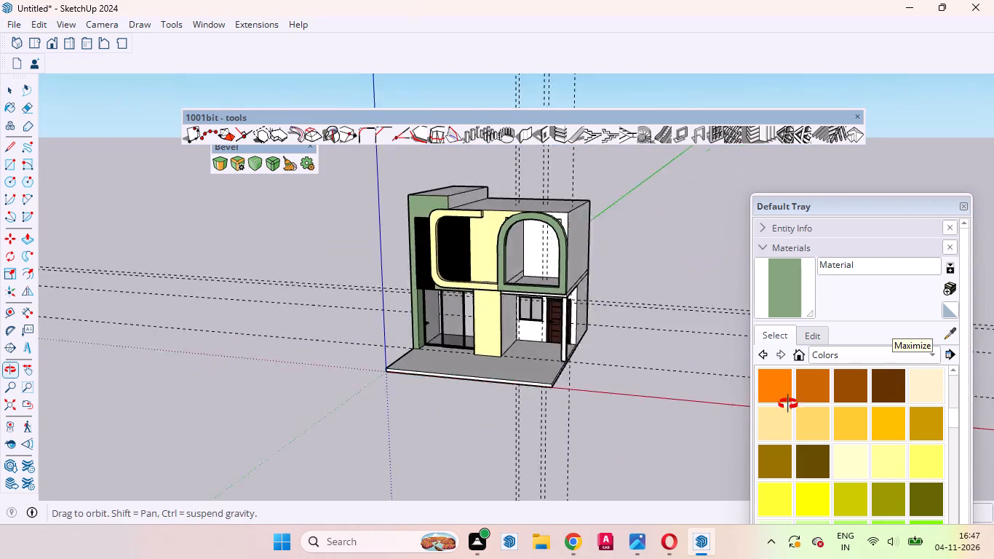
middle_drag(788, 404, 822, 395)
scroll(605, 365, down, 2)
scroll(605, 365, up, 1)
scroll(605, 365, down, 3)
Open the building group and delete the horizontal guide lines crossing the ground floor.
drag(378, 387, 25, 112)
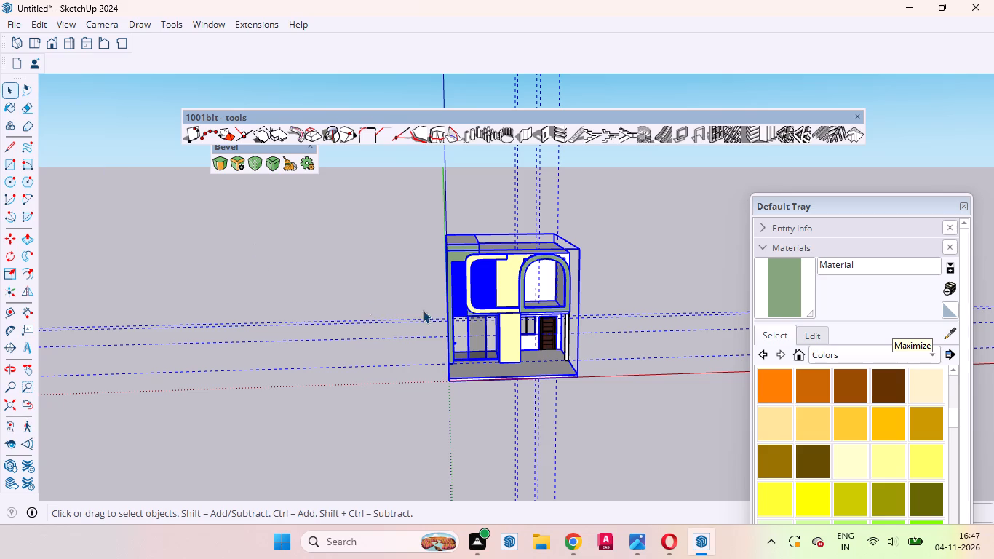
double_click(490, 284)
drag(342, 371, 3, 143)
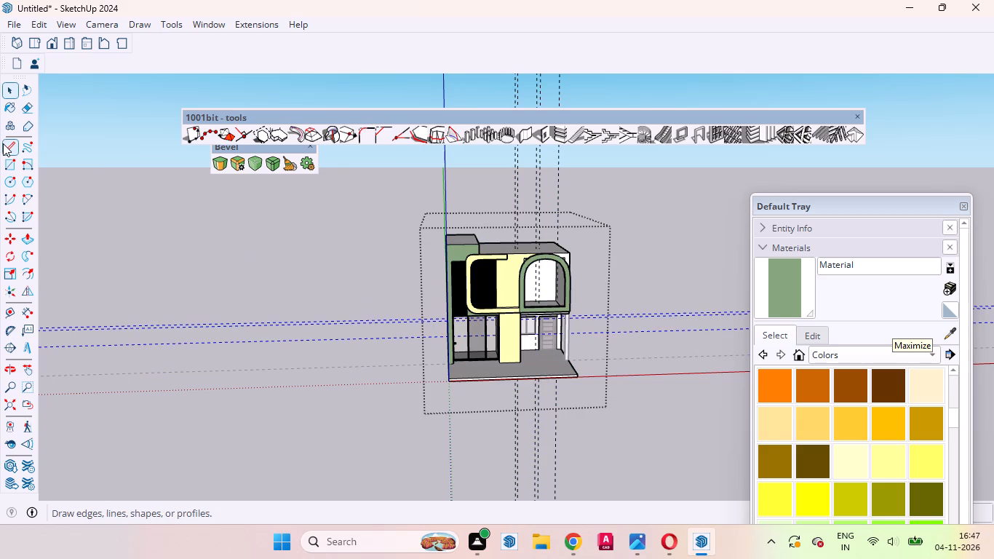
key(Delete)
scroll(63, 243, down, 4)
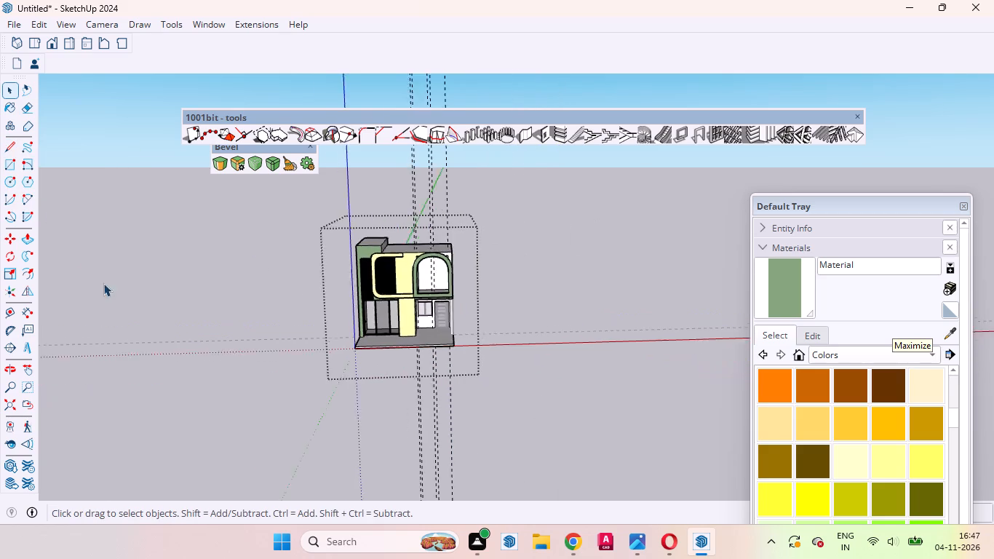
Delete the vertical guide lines crossing the porch side of the facade inside the building group.
scroll(103, 283, down, 1)
drag(512, 183, 313, 114)
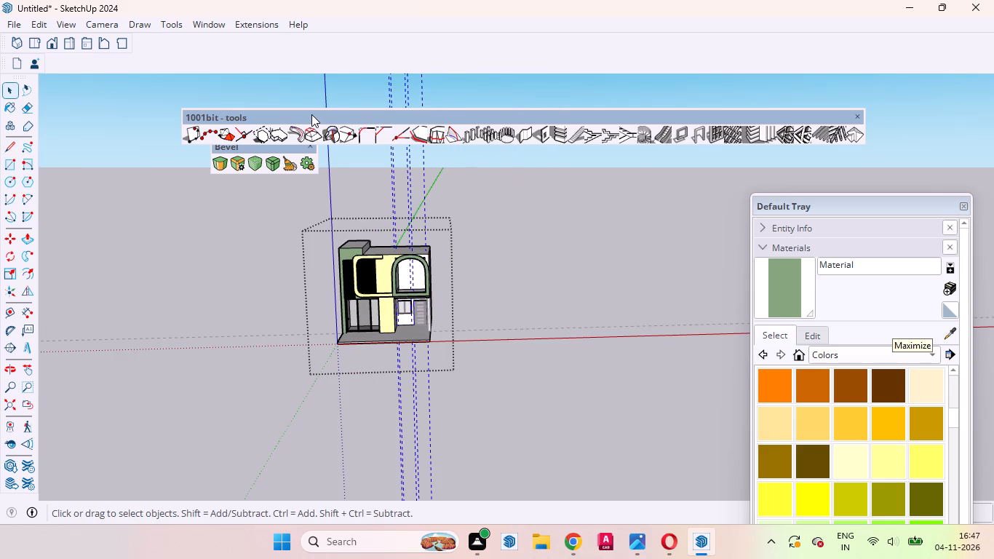
key(Delete)
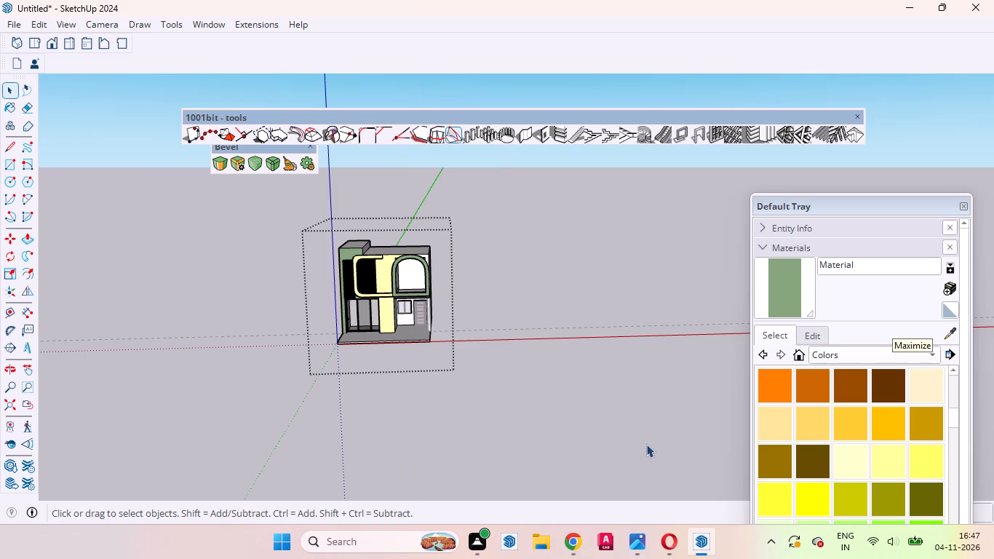
Leave the building group and delete the long horizontal guide line near the base of the building.
double_click(499, 356)
drag(536, 365, 498, 284)
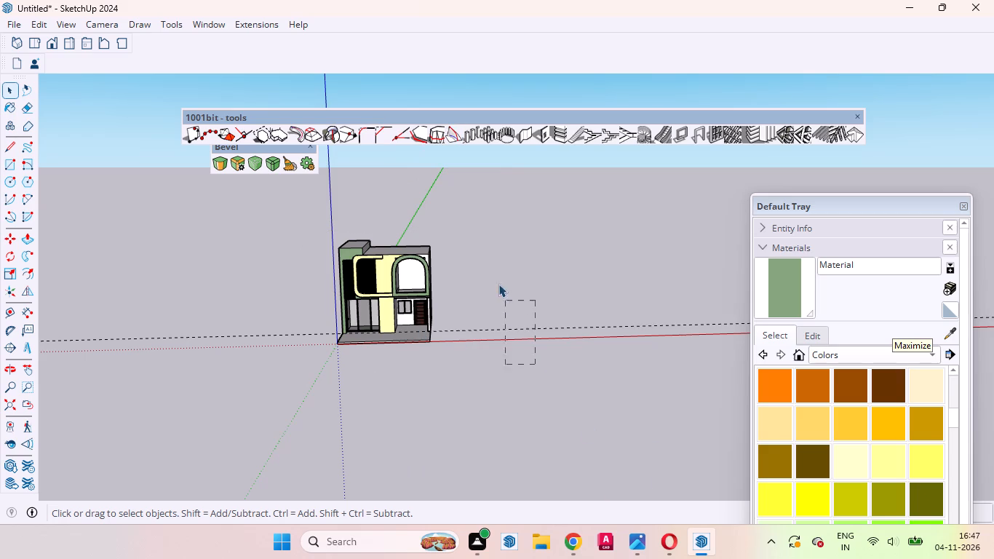
drag(498, 284, 498, 283)
key(Delete)
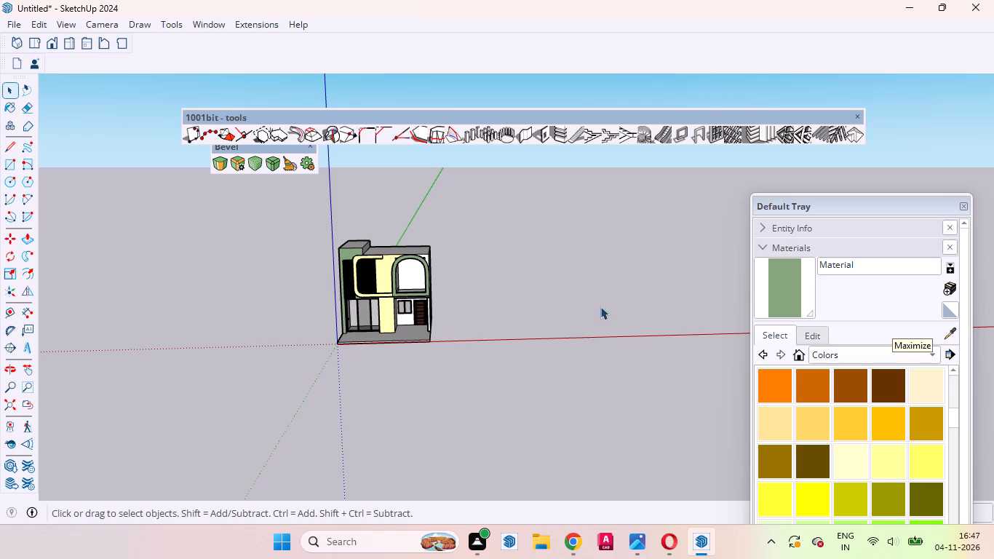
Examine the green arched frame up close, including its front face and its junction with the wall behind.
scroll(470, 320, down, 4)
scroll(465, 320, up, 3)
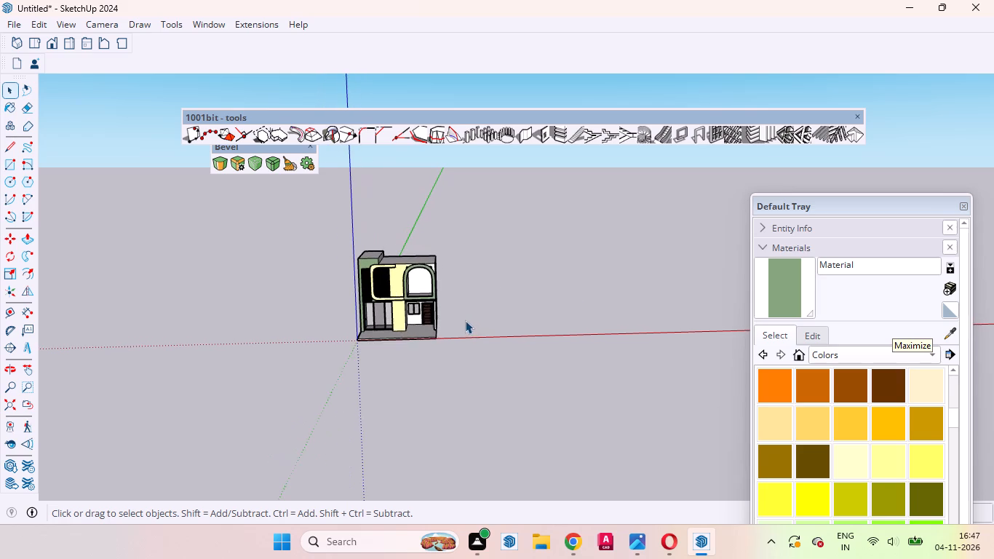
scroll(465, 320, up, 1)
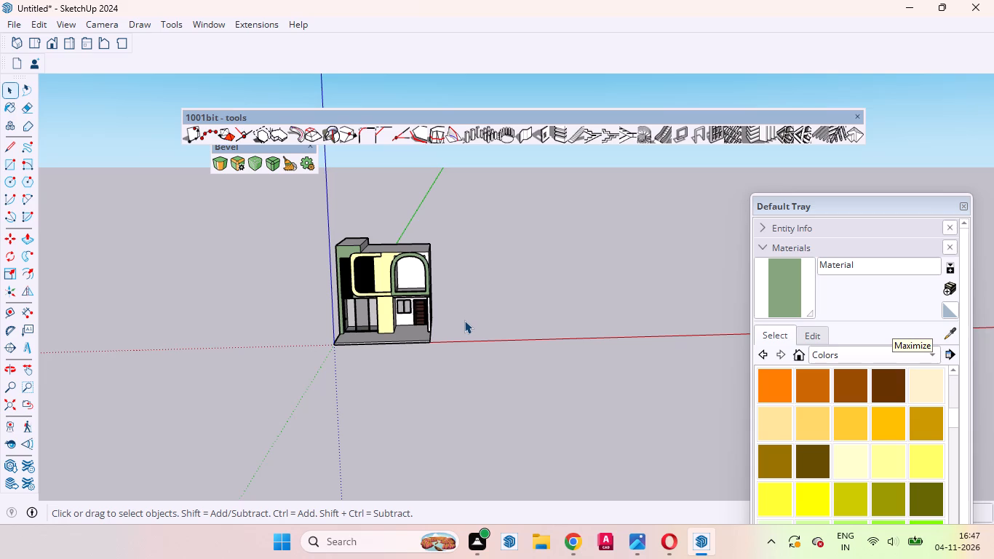
scroll(375, 298, up, 8)
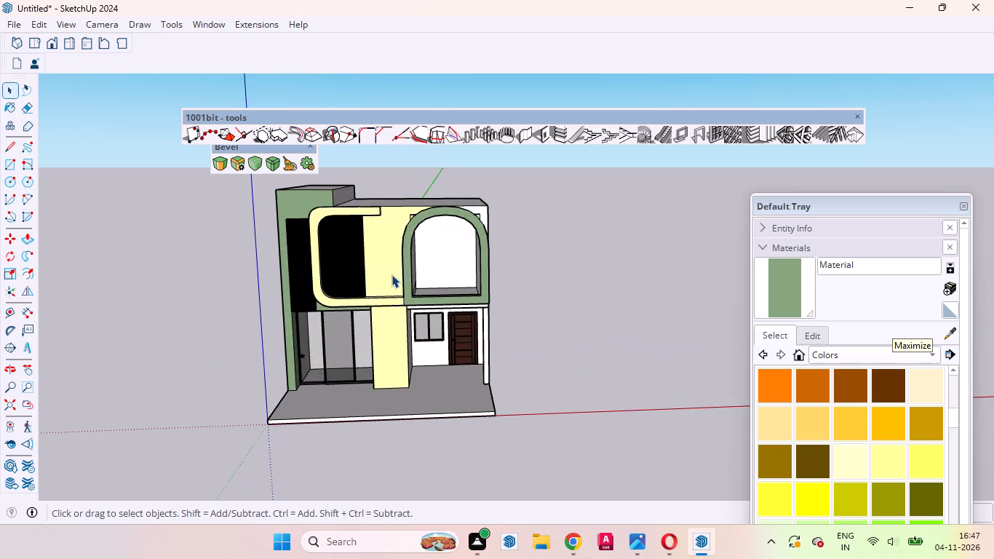
scroll(391, 274, up, 2)
scroll(398, 289, down, 3)
middle_drag(402, 317, 418, 259)
scroll(424, 230, up, 15)
scroll(411, 196, down, 3)
middle_drag(412, 237, 386, 227)
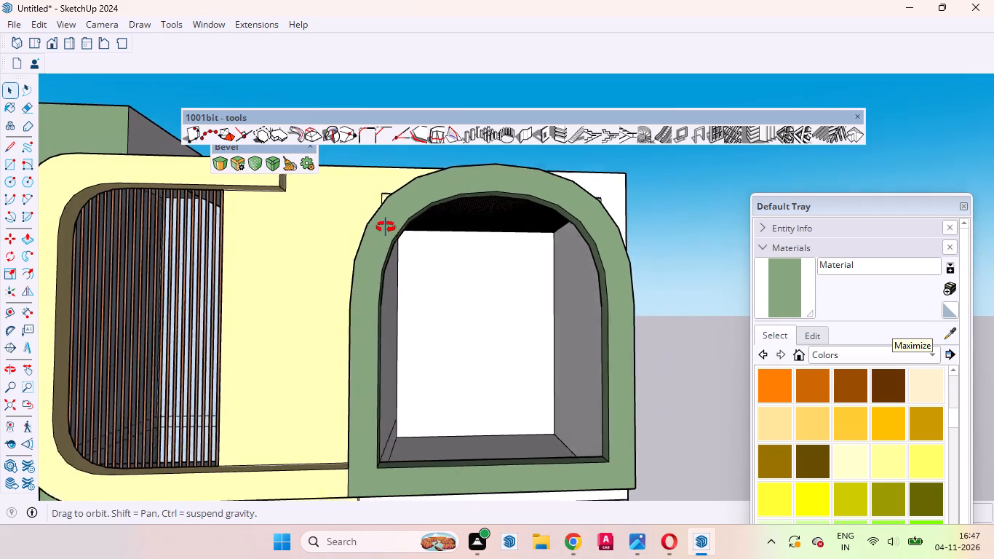
middle_drag(386, 227, 365, 215)
scroll(365, 215, up, 3)
click(364, 215)
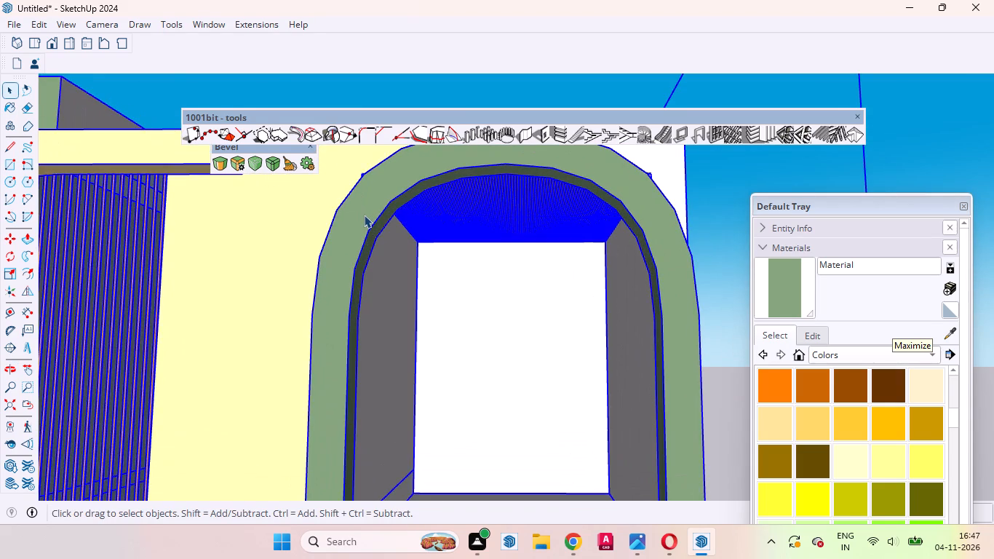
double_click(364, 215)
click(364, 215)
click(364, 215)
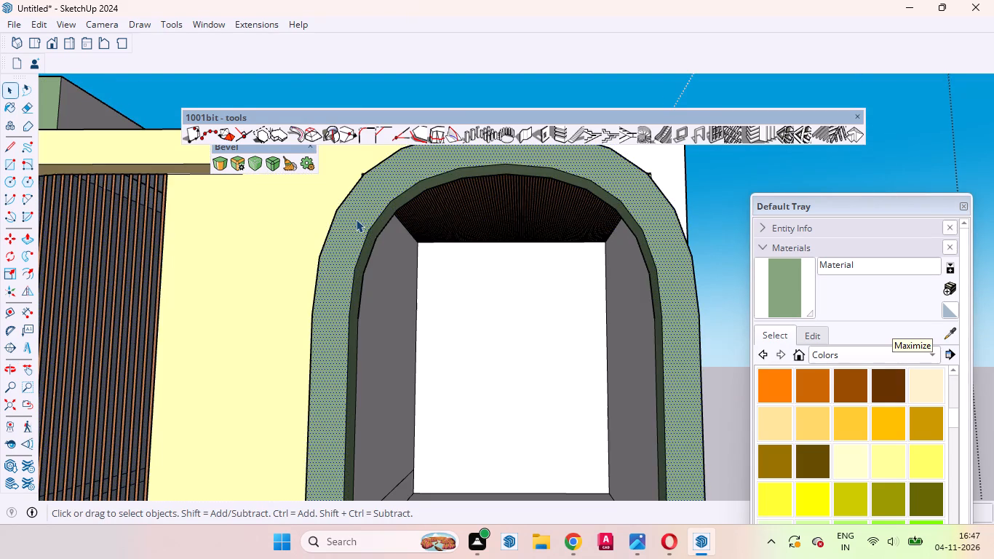
scroll(410, 203, up, 3)
middle_drag(397, 215, 358, 225)
scroll(358, 223, down, 3)
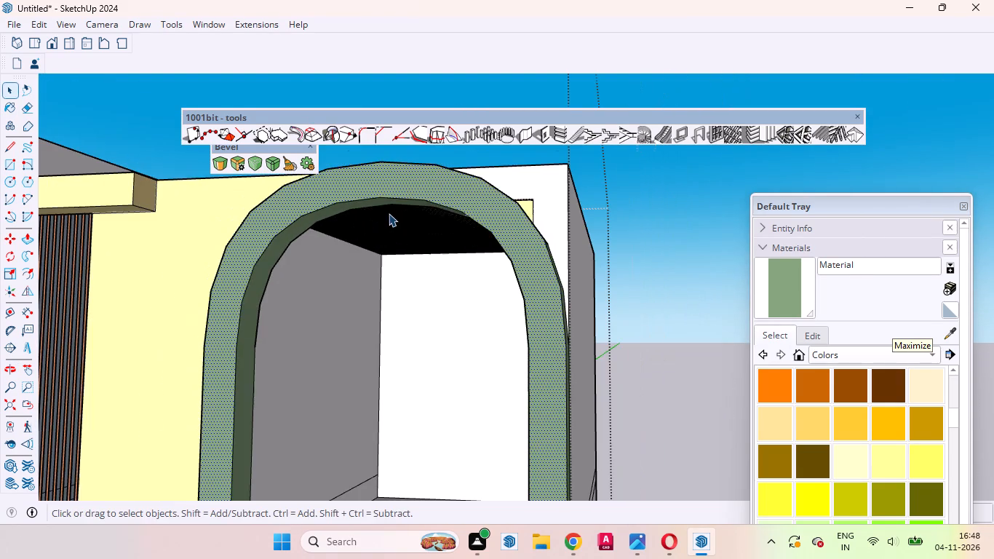
scroll(546, 215, up, 14)
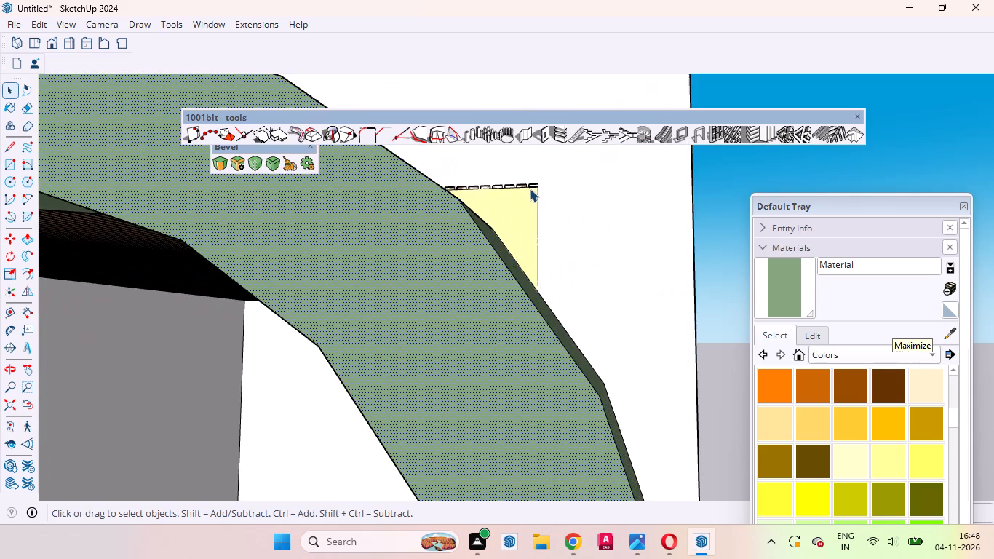
middle_drag(528, 195, 402, 191)
scroll(437, 215, up, 3)
middle_drag(448, 254, 351, 287)
scroll(351, 287, up, 1)
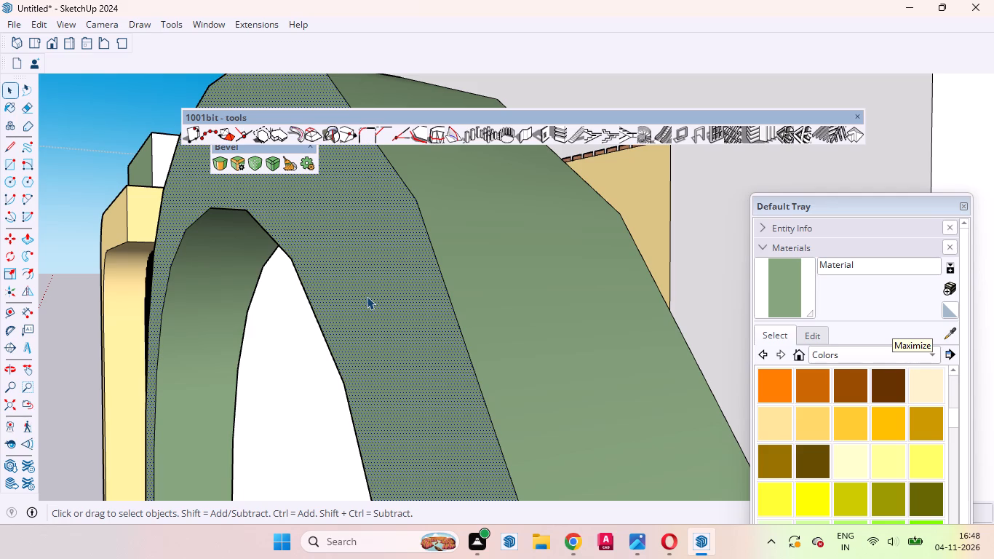
scroll(412, 325, down, 17)
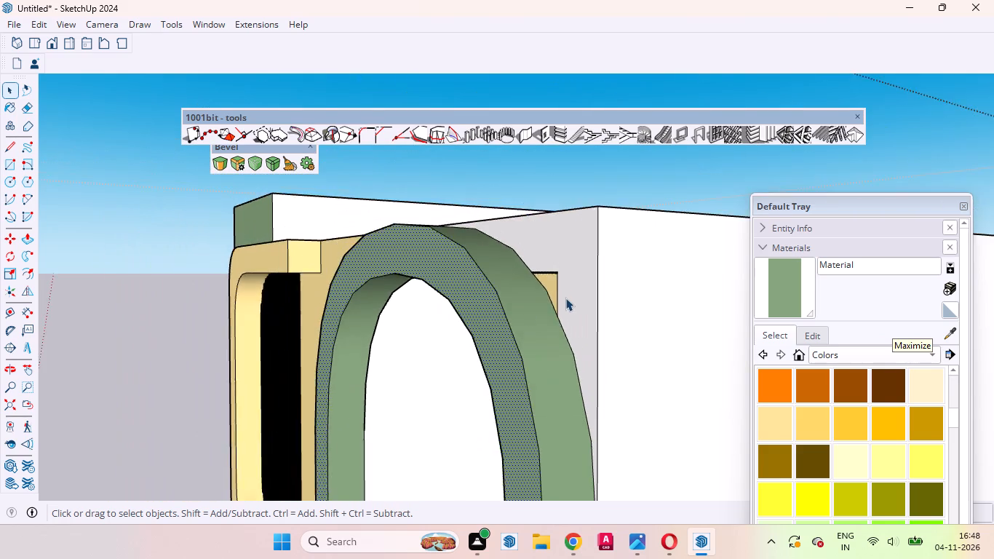
Inspect the wooden slats on the ceiling behind the arch, opening the slat component and closing it again.
middle_drag(496, 318, 635, 260)
scroll(635, 260, up, 1)
scroll(632, 261, down, 15)
scroll(577, 283, up, 3)
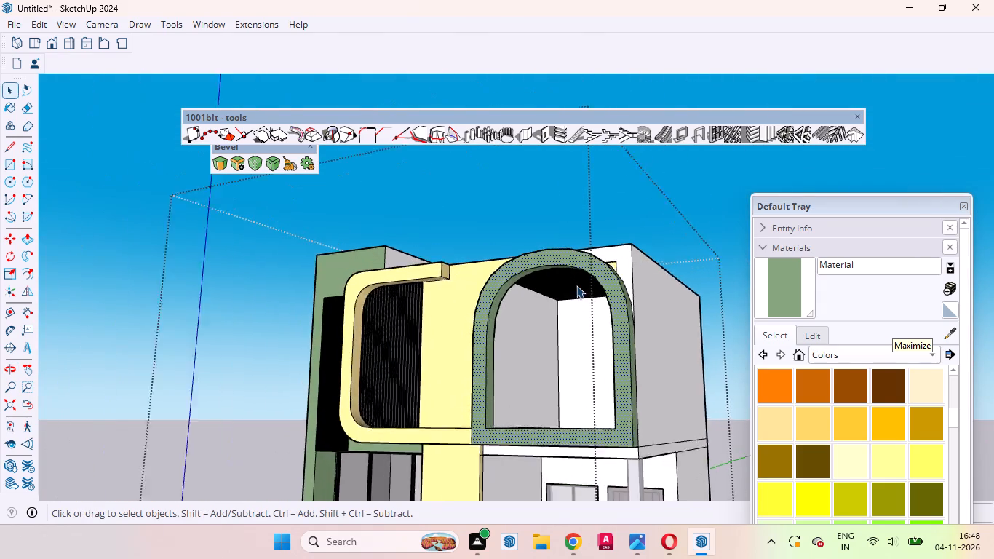
scroll(576, 285, up, 2)
middle_drag(550, 312, 643, 263)
scroll(678, 239, up, 15)
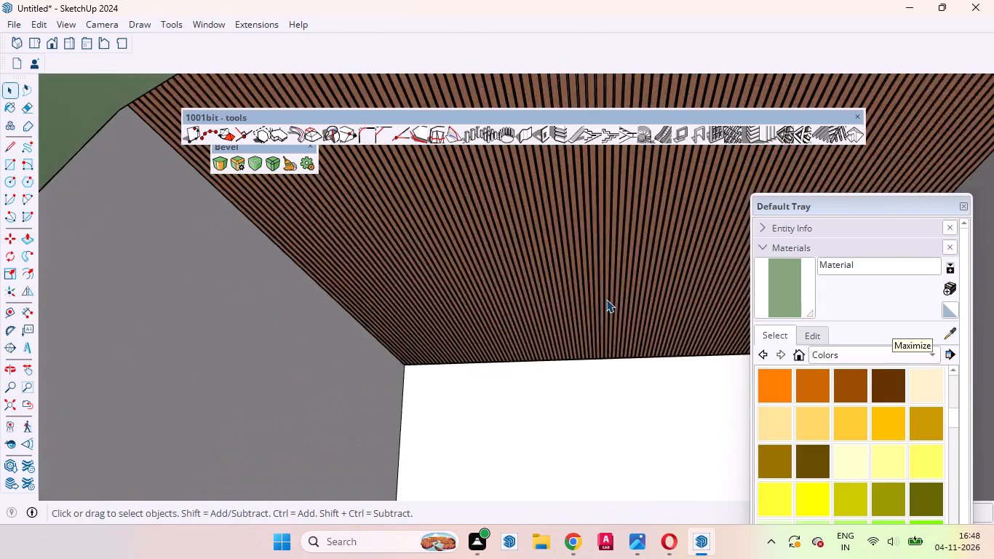
scroll(606, 299, up, 20)
scroll(606, 299, up, 10)
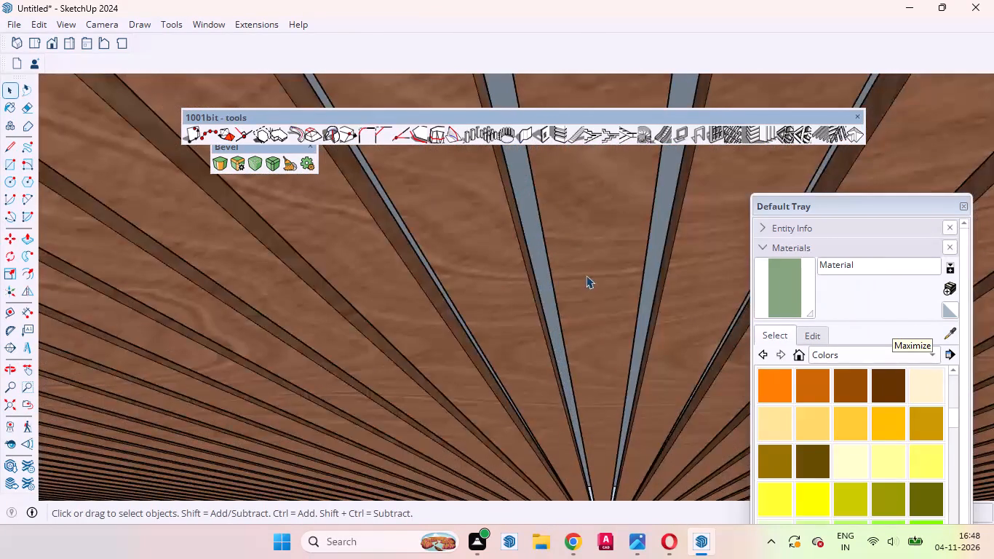
click(587, 275)
double_click(576, 282)
click(588, 270)
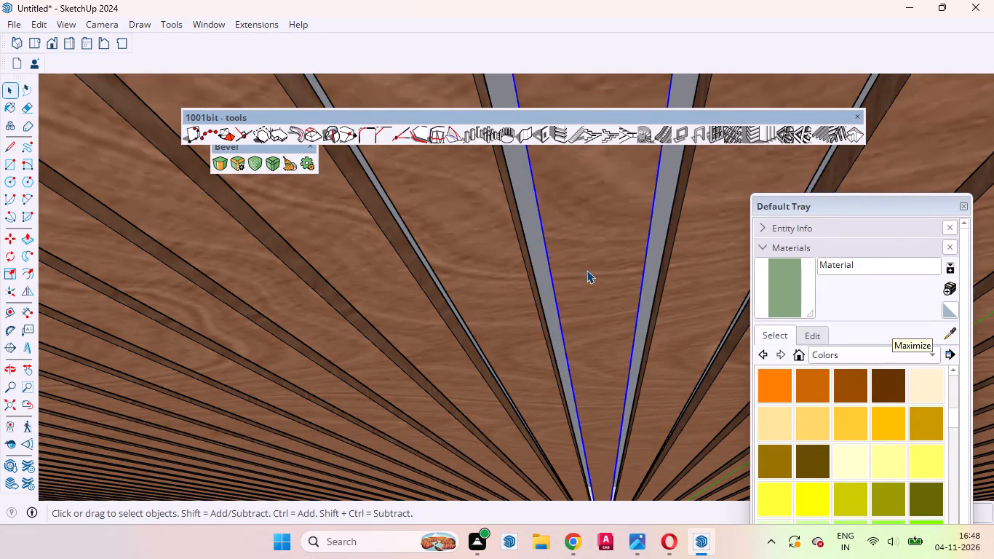
triple_click(587, 270)
scroll(574, 293, down, 7)
scroll(568, 309, up, 2)
scroll(568, 309, down, 20)
scroll(568, 309, down, 13)
scroll(554, 329, up, 1)
scroll(554, 329, down, 5)
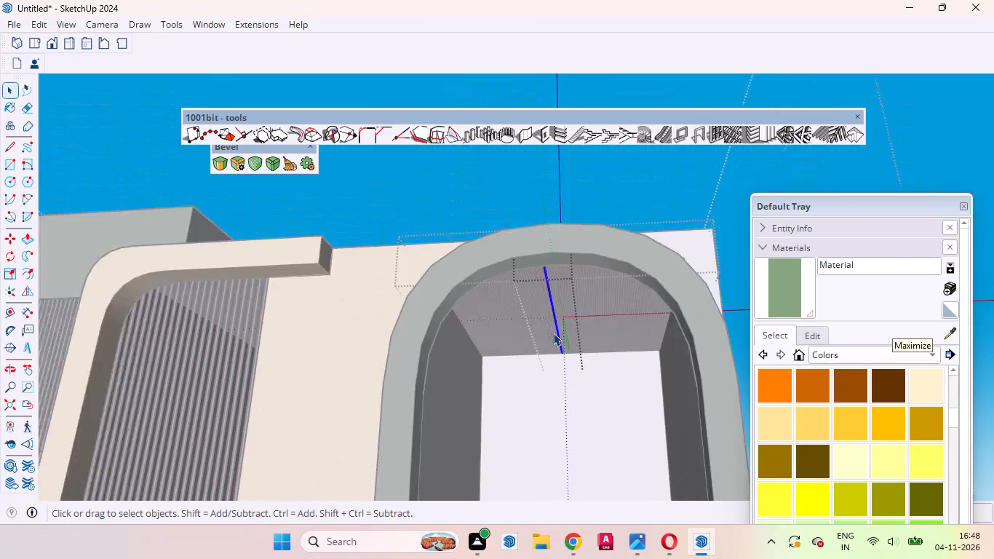
click(616, 191)
scroll(563, 261, up, 13)
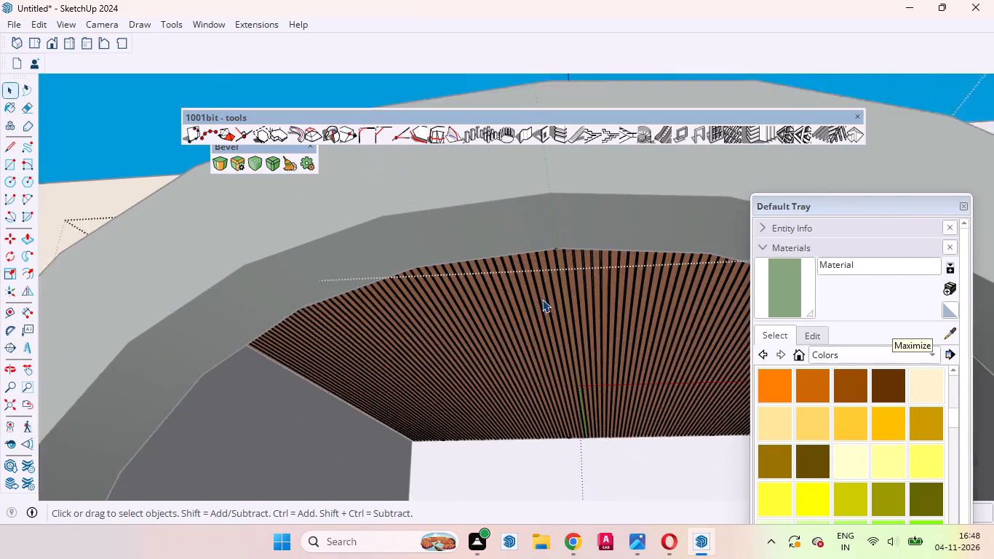
scroll(542, 299, up, 2)
scroll(539, 363, down, 14)
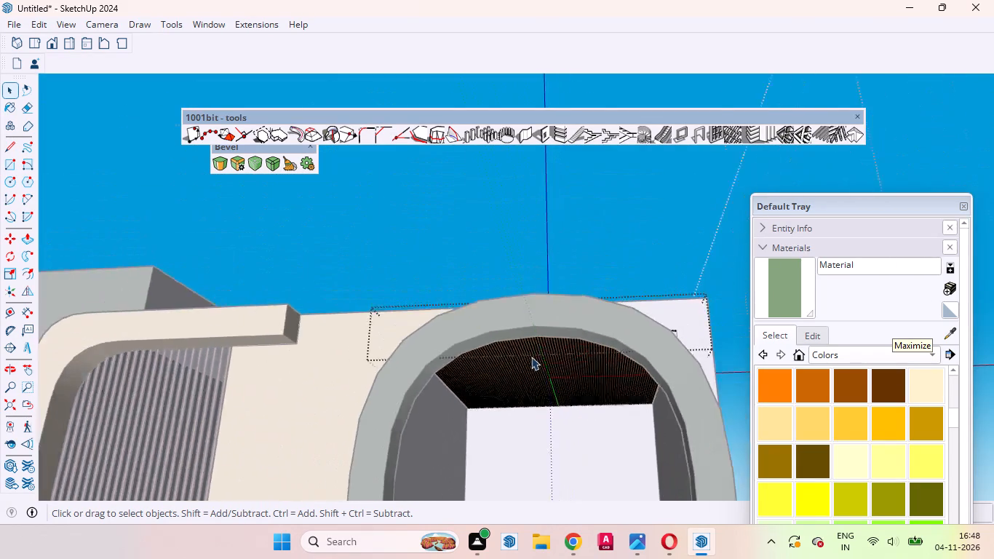
scroll(531, 357, down, 1)
double_click(553, 195)
scroll(552, 199, down, 9)
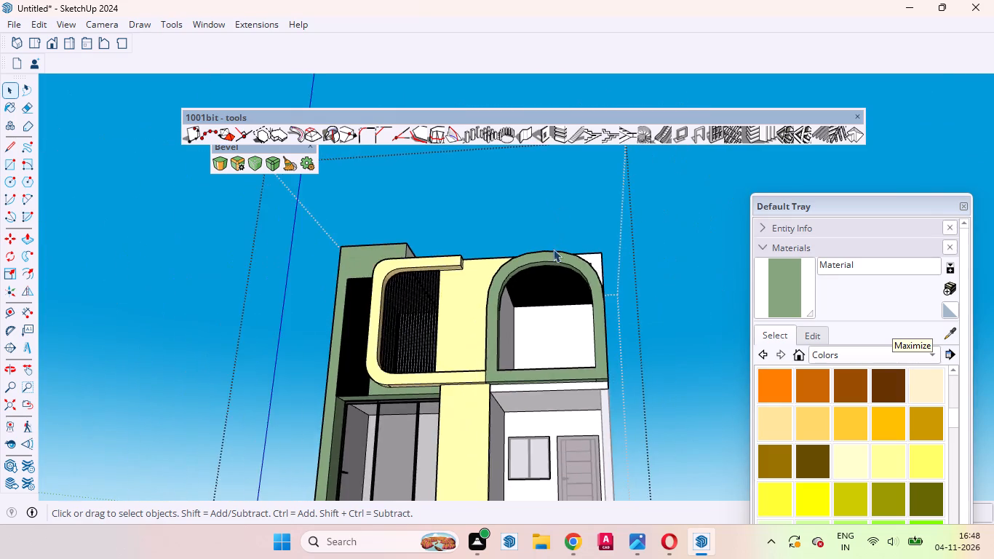
Erase the stray edge across the underside of the green arched frame near its outer corner.
middle_drag(563, 255, 589, 297)
double_click(649, 396)
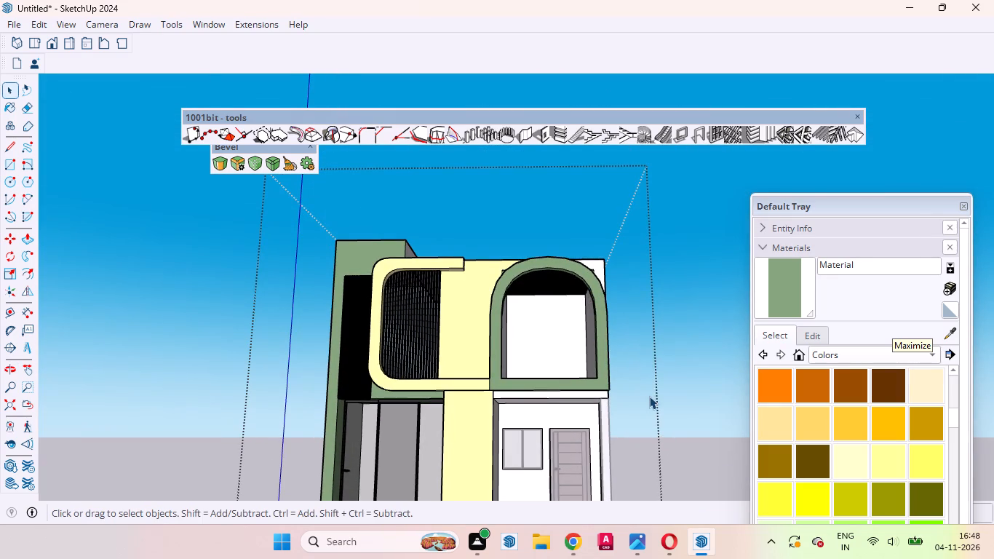
scroll(644, 399, up, 4)
middle_drag(640, 399, 458, 297)
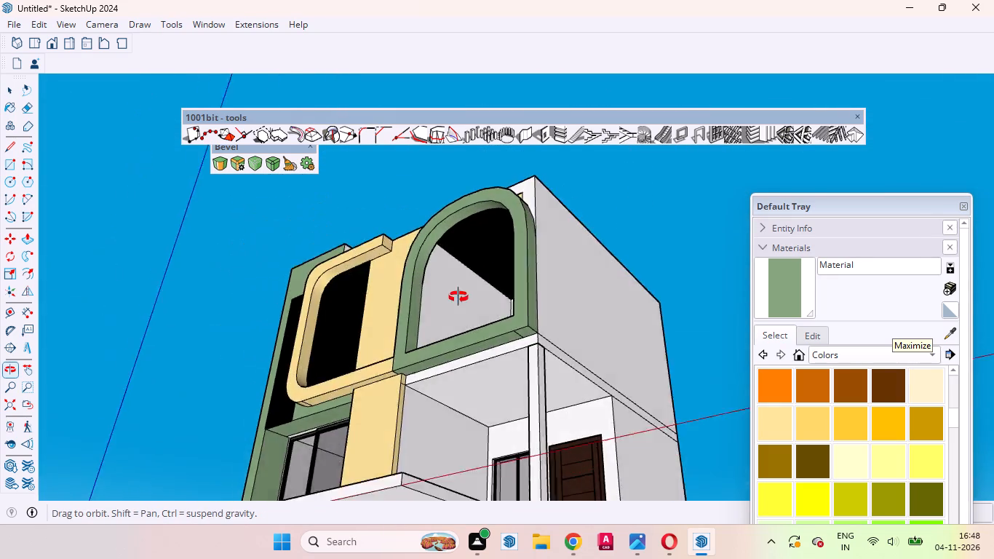
middle_drag(458, 297, 426, 298)
scroll(452, 314, up, 11)
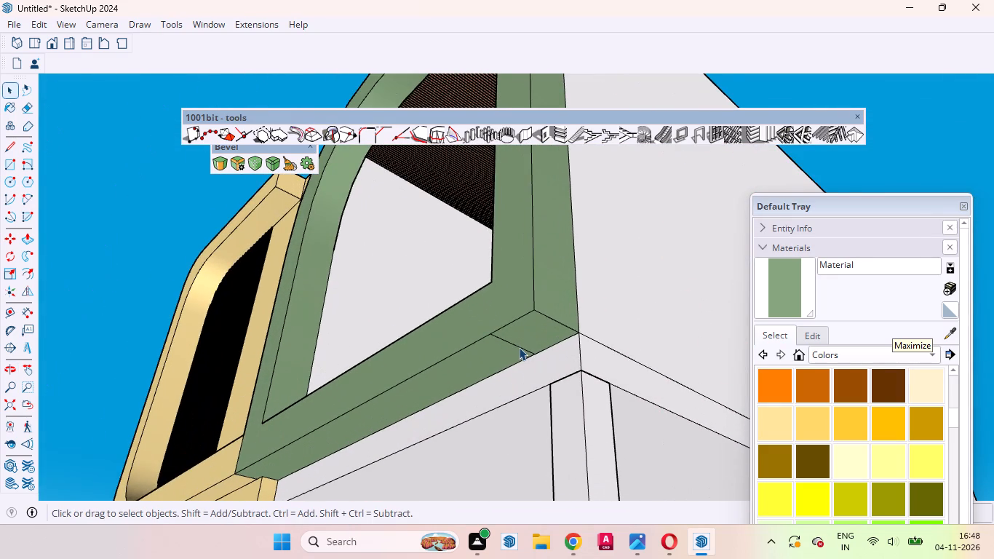
click(519, 347)
double_click(518, 347)
click(517, 346)
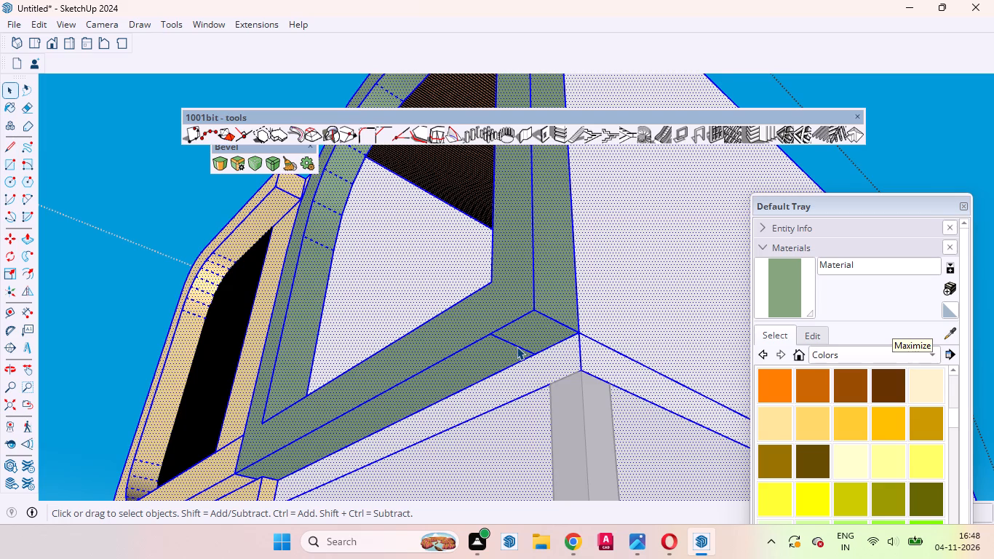
right_click(517, 346)
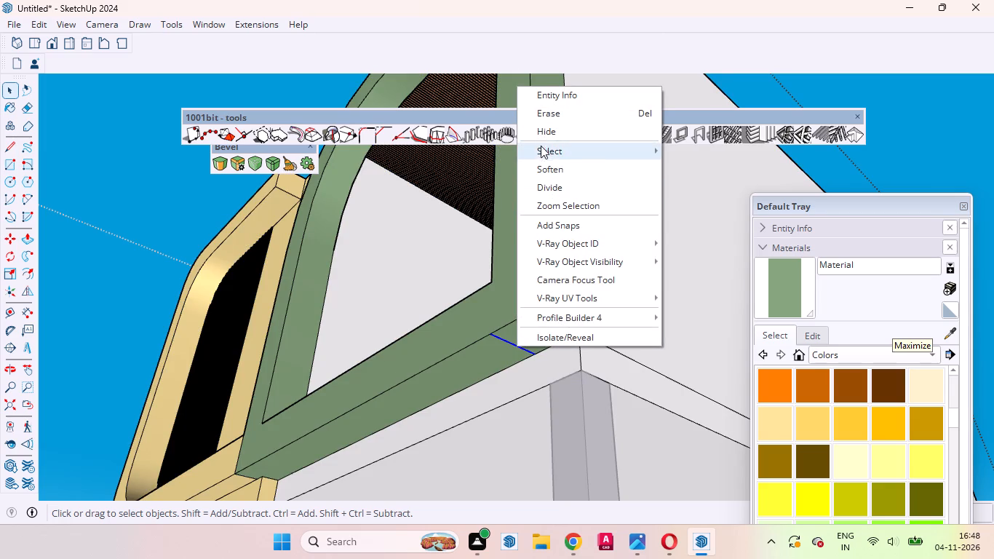
click(542, 117)
Examine the arched frame's sill, the balcony floor behind it, and the junction with the yellow pillar and porch below.
scroll(530, 307, down, 5)
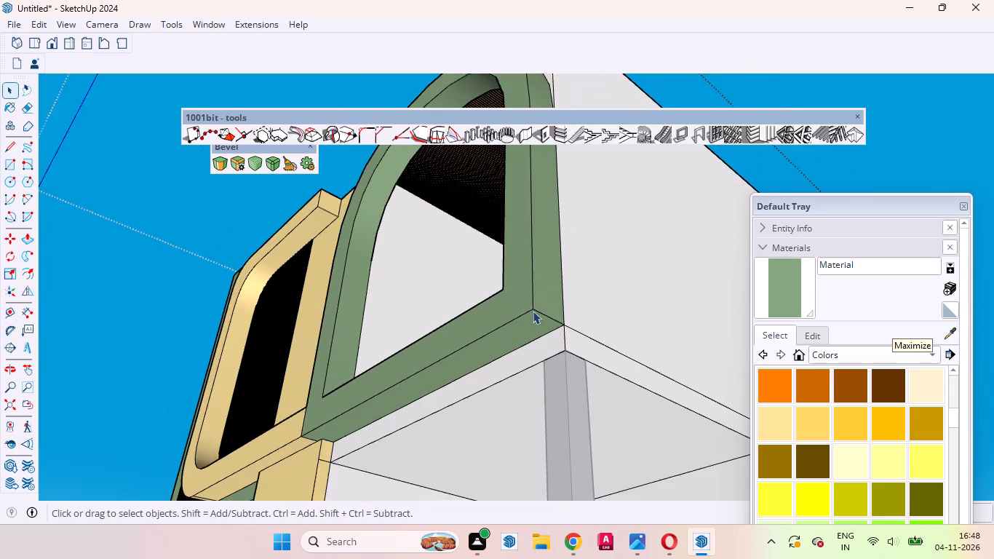
scroll(533, 311, down, 2)
middle_drag(522, 356, 770, 387)
scroll(539, 356, down, 5)
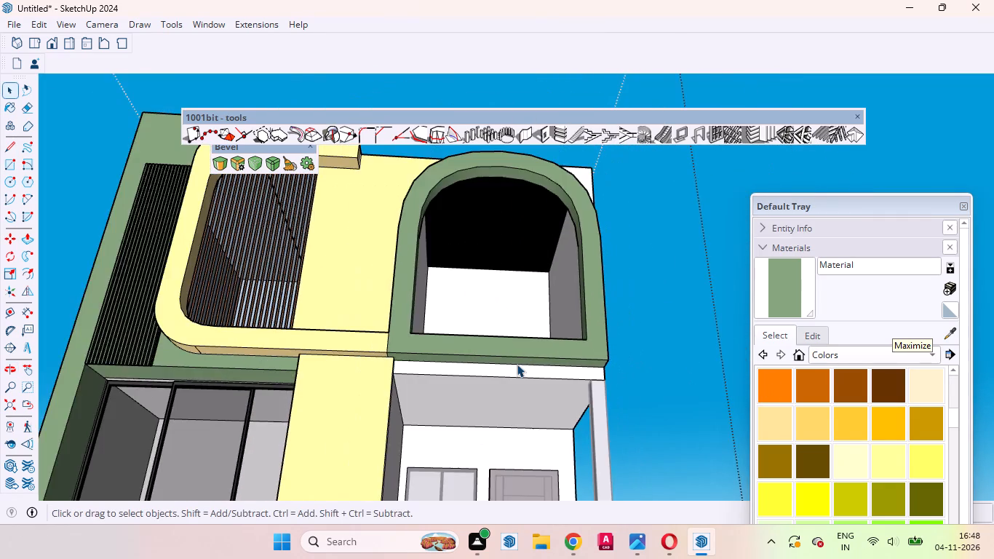
scroll(517, 364, down, 9)
middle_drag(545, 349, 421, 477)
scroll(486, 296, up, 2)
scroll(489, 308, down, 1)
scroll(490, 317, up, 12)
middle_drag(522, 349, 536, 441)
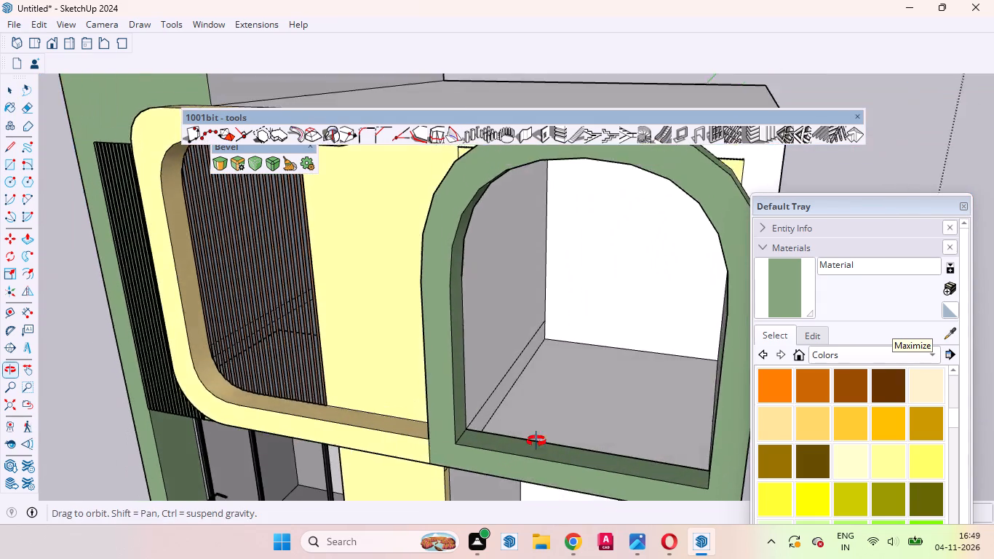
middle_drag(536, 441, 535, 439)
scroll(532, 427, up, 4)
scroll(539, 397, down, 4)
middle_drag(538, 395, 505, 376)
scroll(485, 368, up, 1)
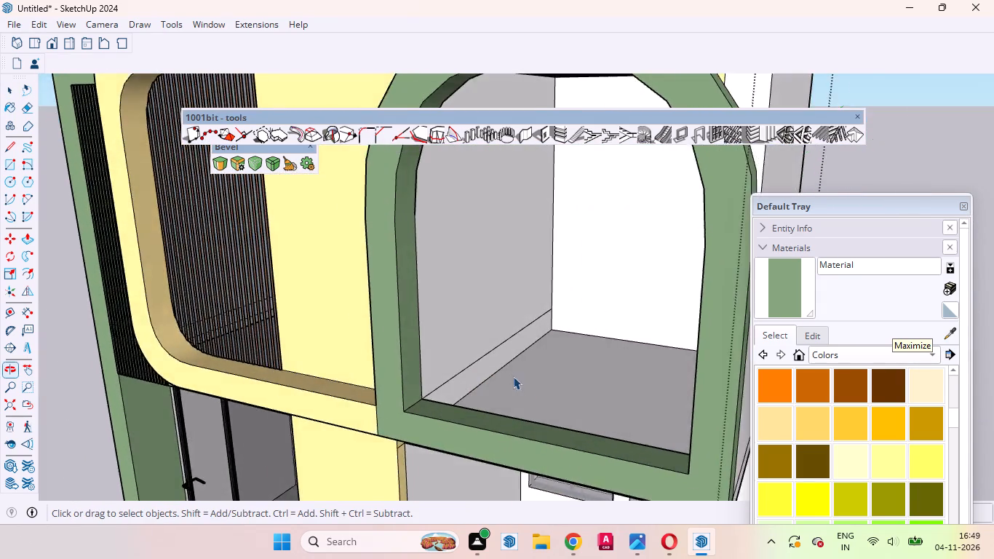
scroll(518, 379, up, 6)
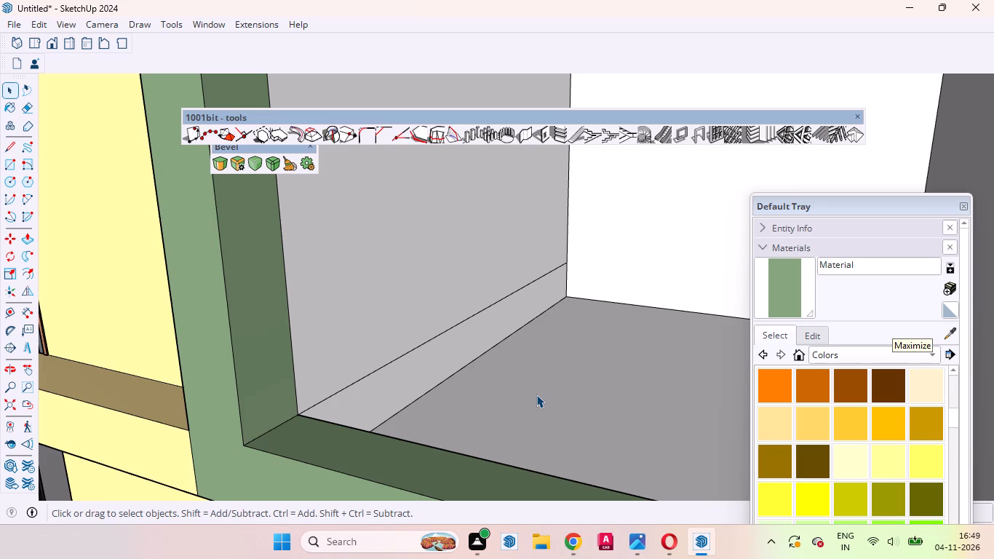
scroll(621, 379, down, 13)
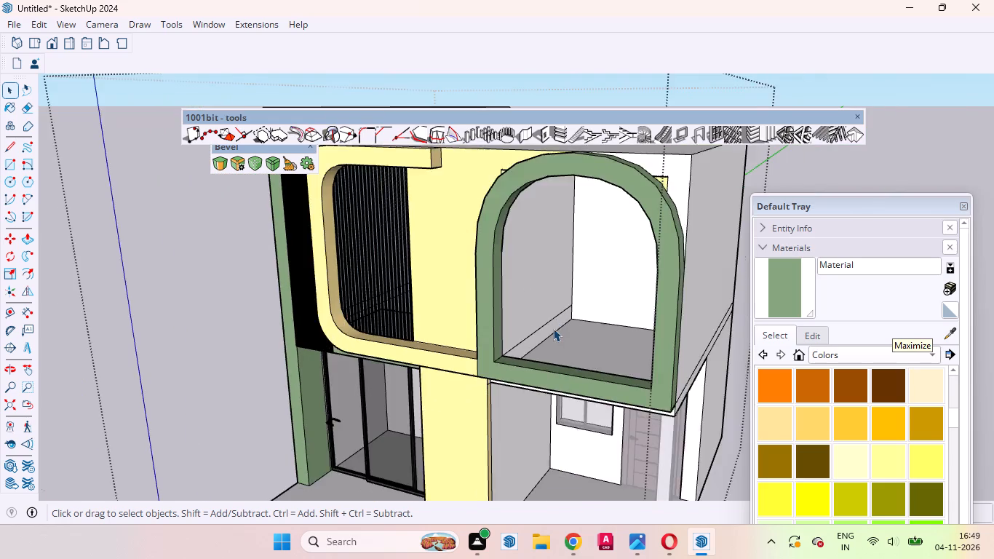
scroll(553, 328, down, 1)
scroll(554, 329, up, 1)
middle_drag(464, 321, 401, 320)
scroll(486, 389, up, 12)
middle_drag(521, 346, 490, 325)
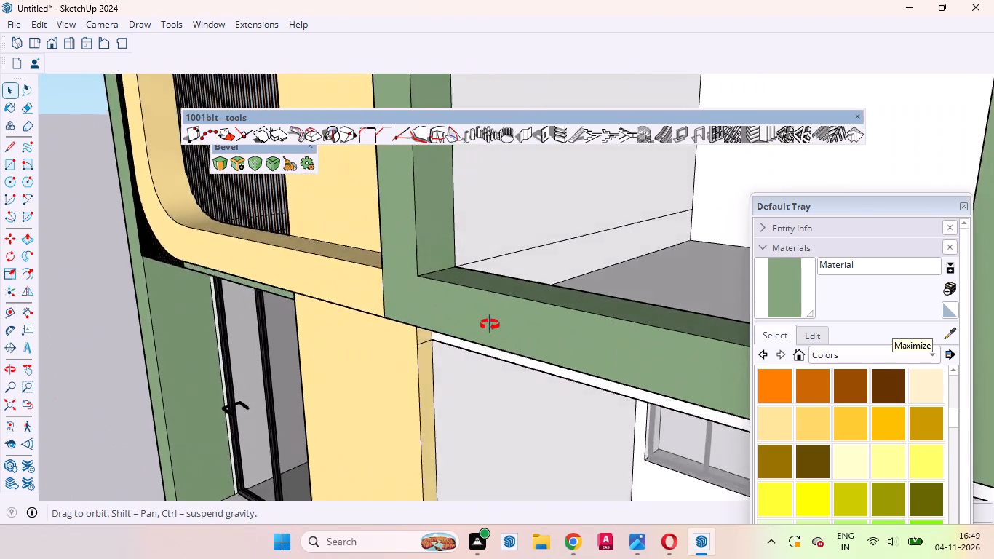
middle_drag(490, 325, 545, 185)
scroll(515, 255, down, 4)
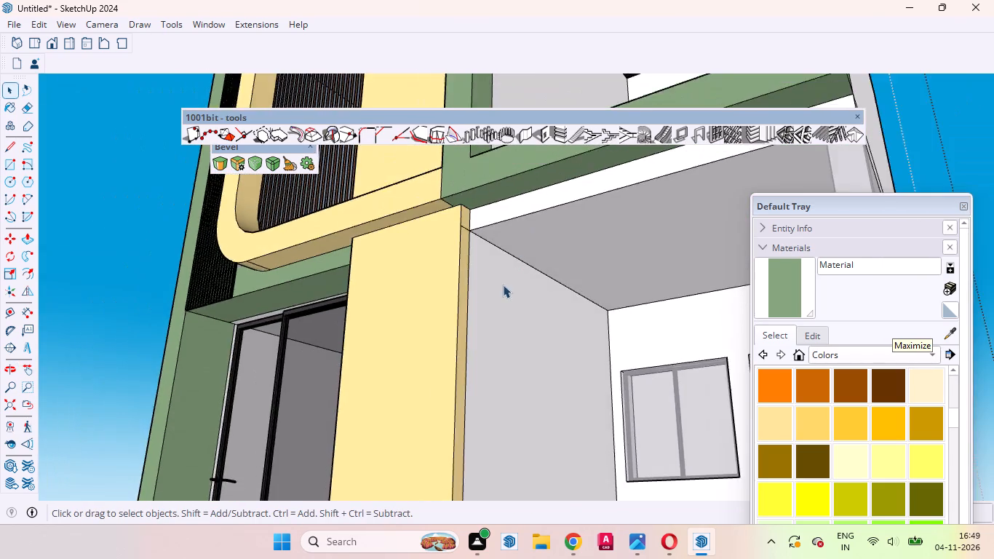
Examine the facade from the front, below and above, including the porch, the roof and the raised roof block's edge.
scroll(503, 285, down, 11)
click(666, 237)
double_click(677, 242)
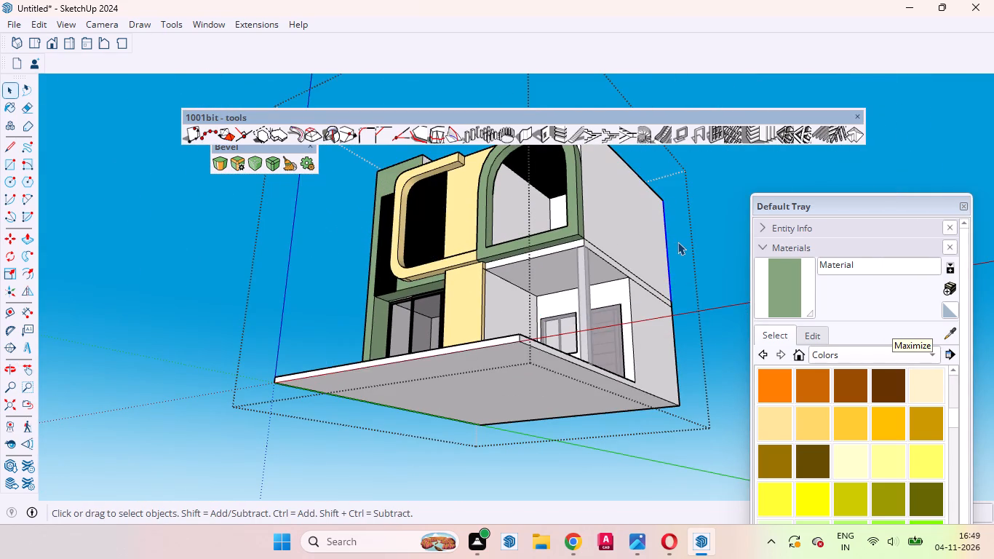
middle_drag(619, 298, 756, 387)
scroll(623, 328, up, 5)
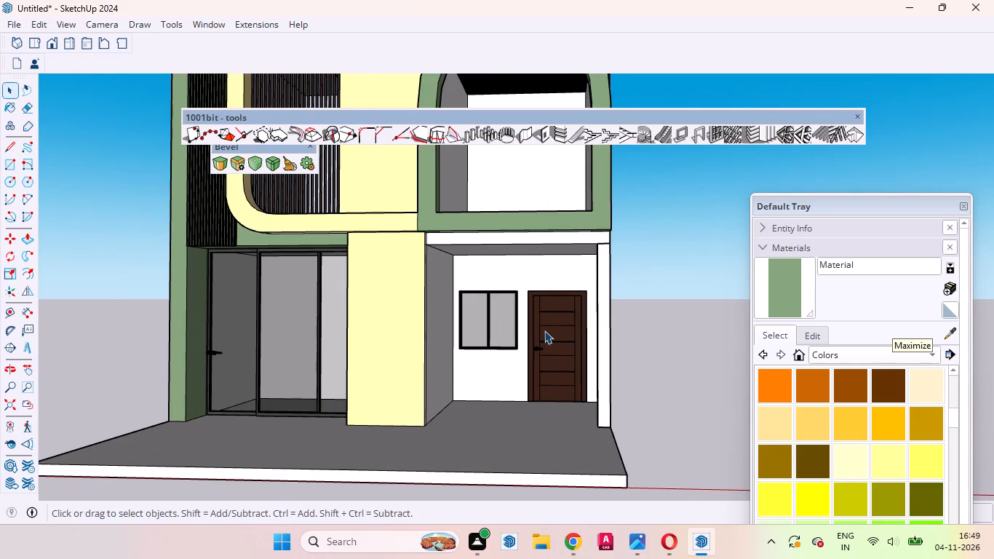
scroll(317, 392, up, 4)
scroll(310, 382, down, 2)
scroll(310, 382, up, 1)
scroll(310, 382, down, 2)
middle_drag(339, 389, 398, 416)
scroll(394, 416, down, 10)
scroll(439, 239, up, 4)
middle_drag(436, 263, 437, 317)
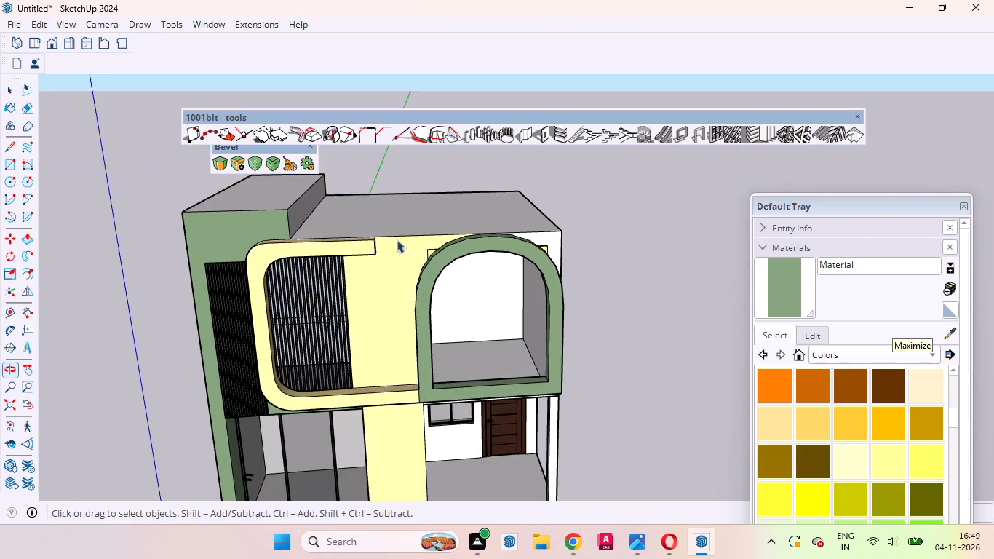
scroll(383, 220, up, 6)
middle_drag(378, 218, 293, 257)
scroll(317, 268, down, 4)
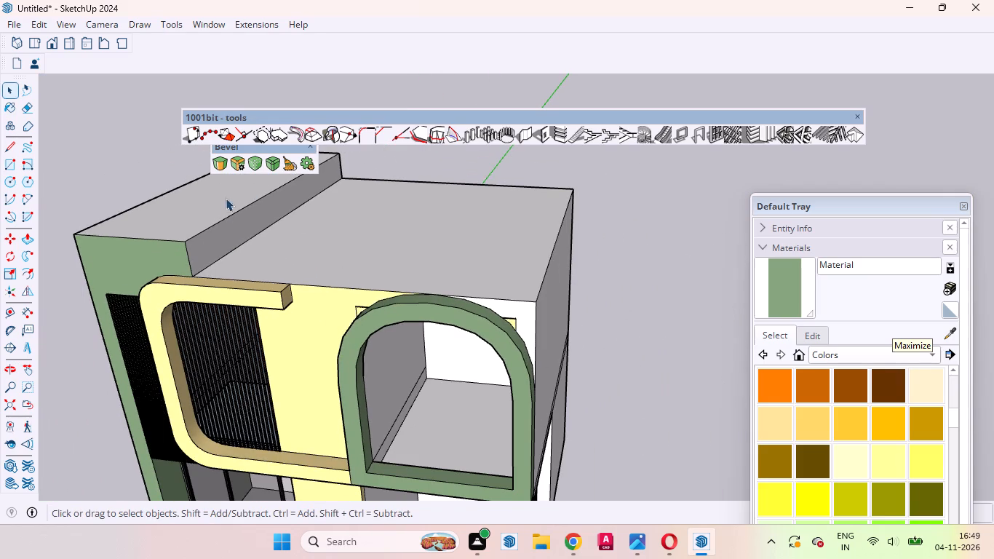
click(234, 213)
triple_click(234, 213)
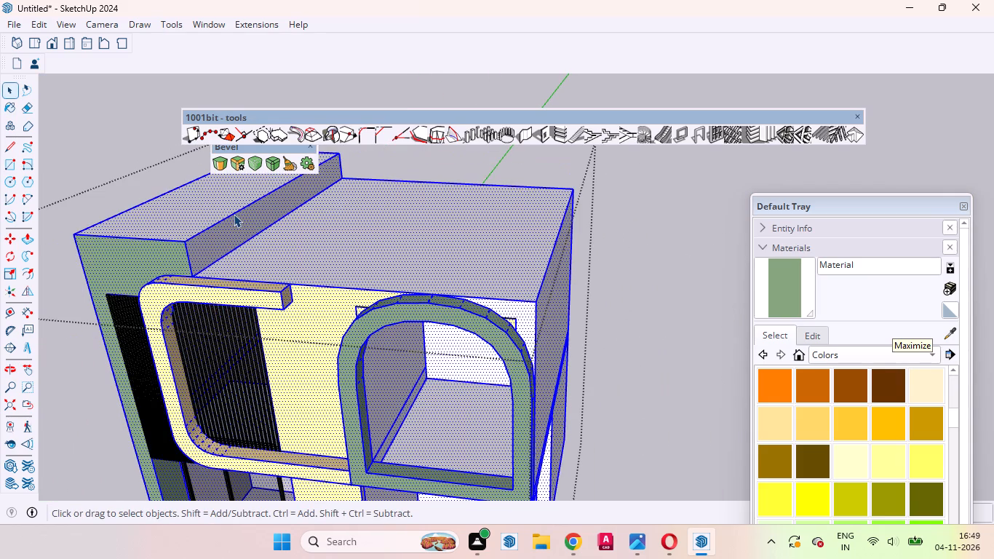
click(234, 214)
click(231, 215)
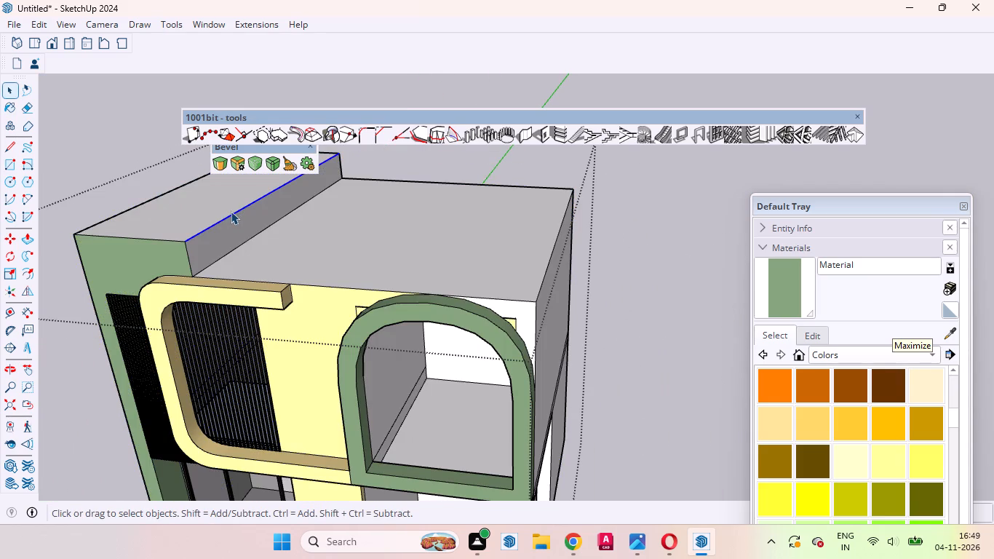
scroll(441, 251, down, 4)
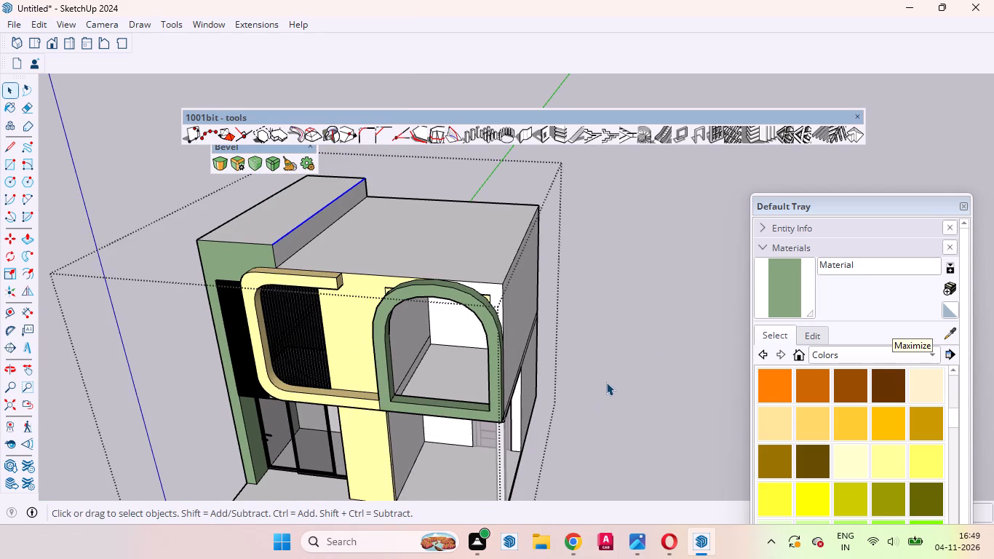
click(607, 382)
Examine the green arched opening from the front and the empty back wall of the balcony behind it.
middle_drag(442, 381, 469, 293)
scroll(463, 299, up, 4)
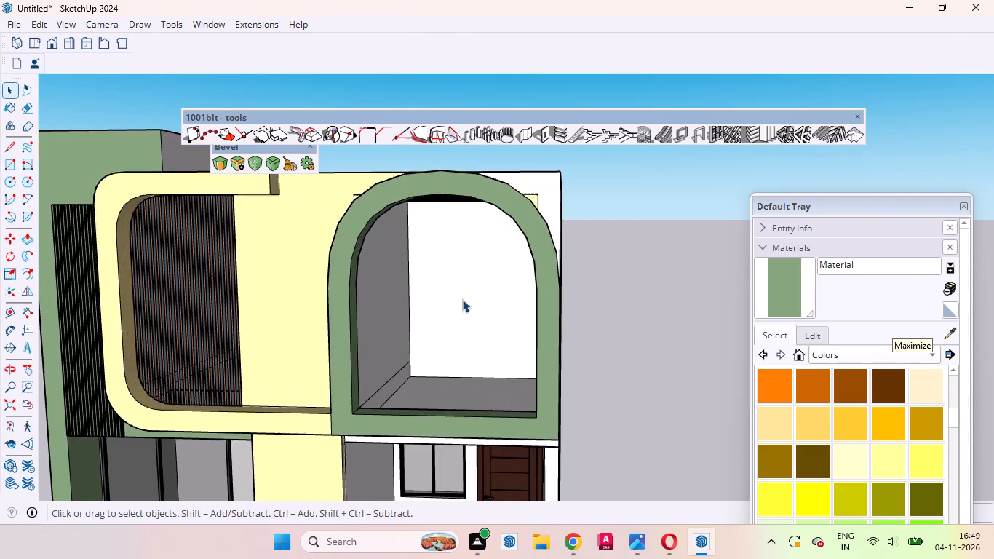
scroll(462, 299, down, 8)
scroll(461, 303, up, 6)
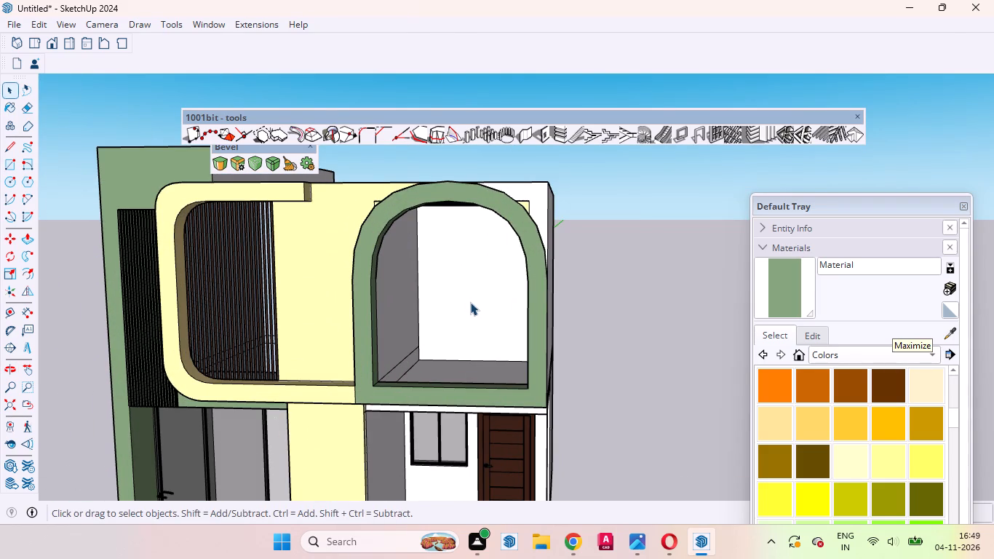
scroll(501, 274, up, 3)
middle_drag(514, 282, 608, 221)
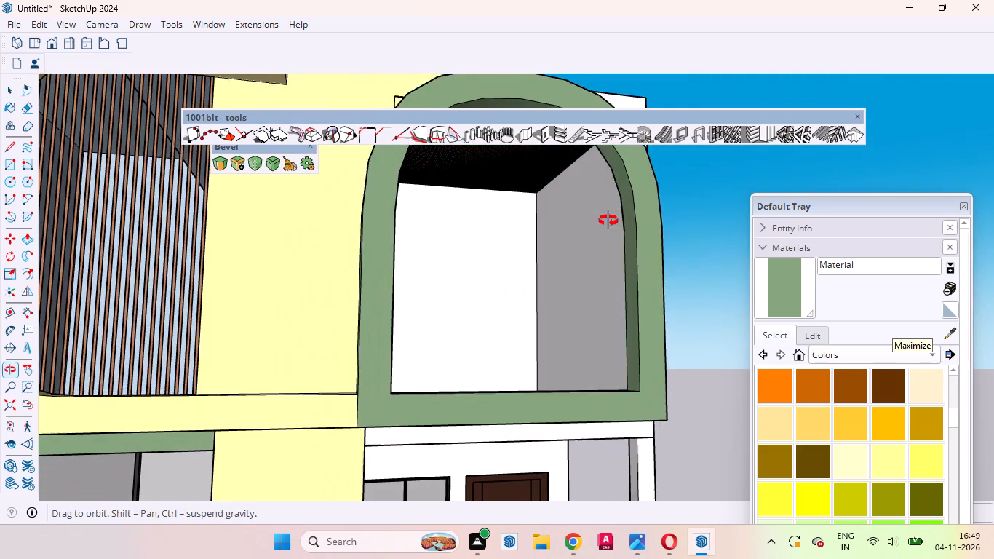
middle_drag(608, 221, 557, 223)
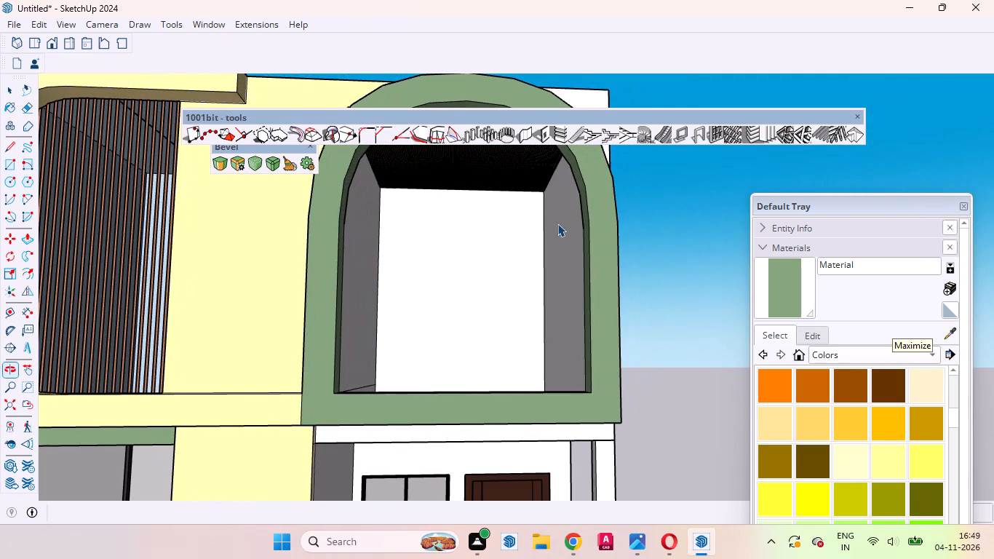
scroll(557, 223, down, 3)
middle_drag(554, 226, 529, 233)
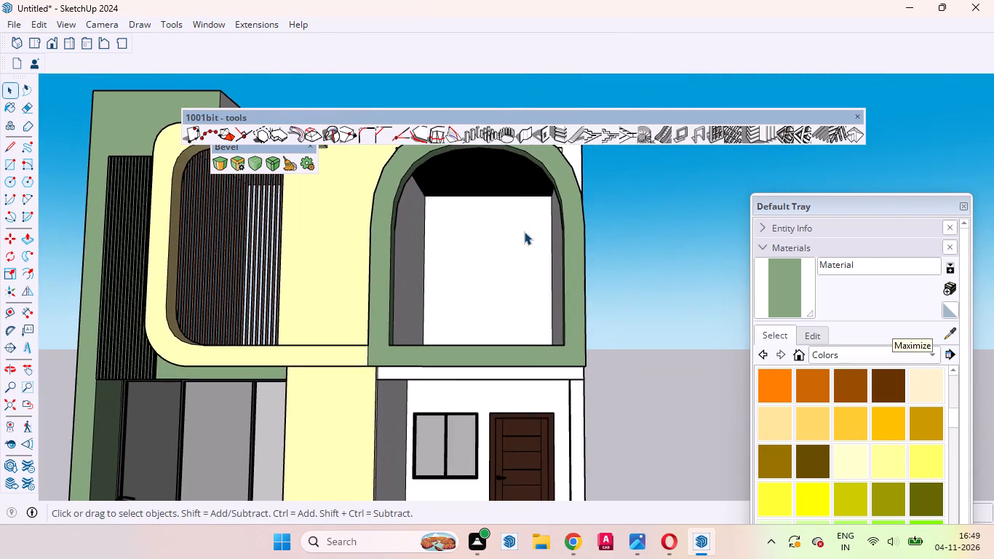
scroll(524, 231, up, 3)
scroll(524, 231, down, 9)
scroll(424, 288, up, 12)
scroll(285, 315, down, 1)
Copy the ground-floor sliding glass door from its top corner to the upper corner of the back wall behind the green arch.
scroll(284, 313, up, 2)
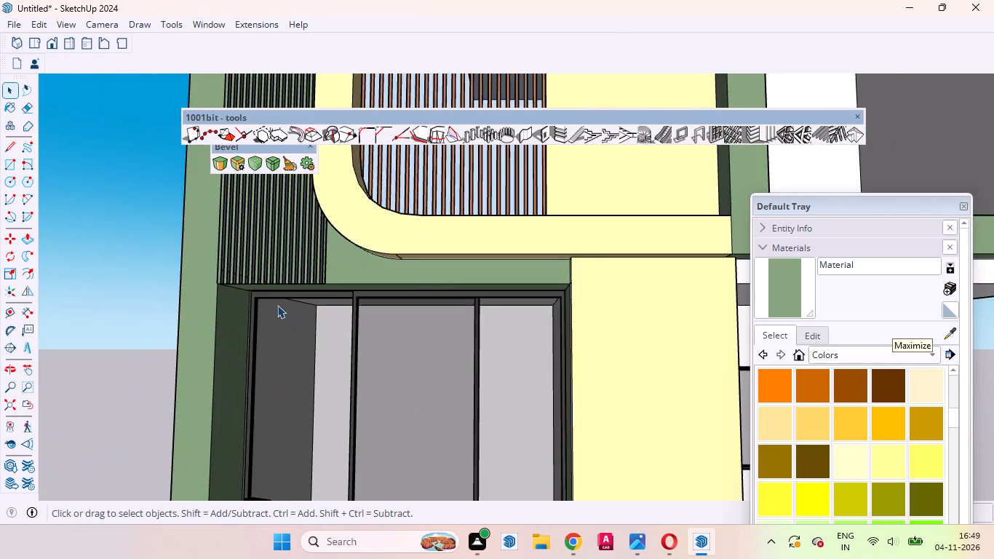
scroll(277, 305, up, 2)
click(264, 293)
triple_click(264, 293)
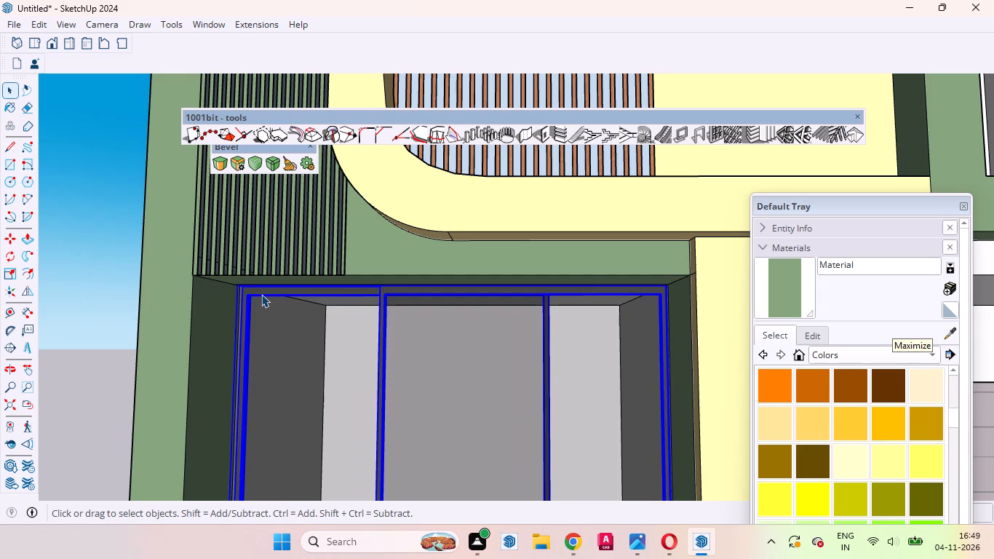
click(261, 294)
scroll(256, 294, up, 19)
scroll(234, 288, down, 1)
scroll(234, 288, up, 1)
middle_drag(236, 290, 246, 292)
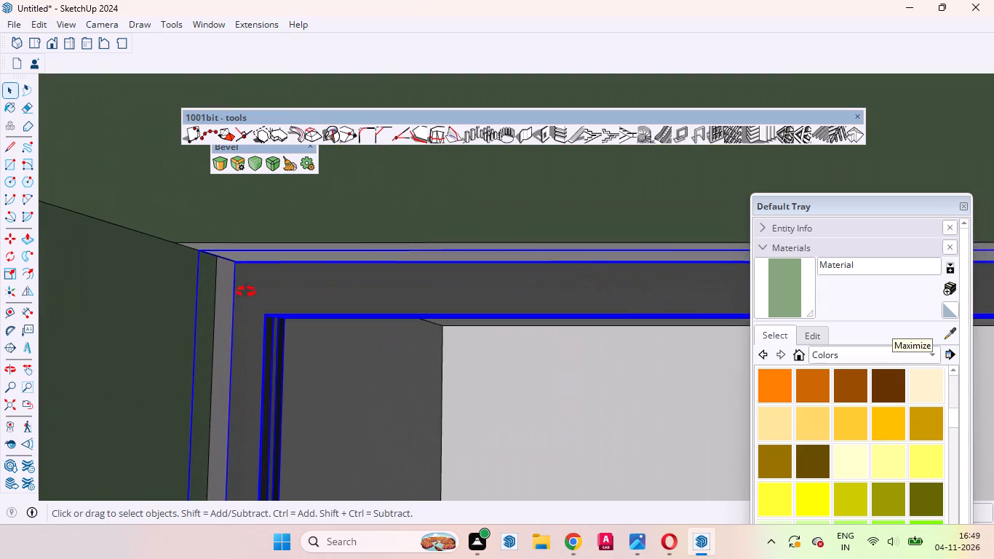
middle_drag(246, 292, 227, 255)
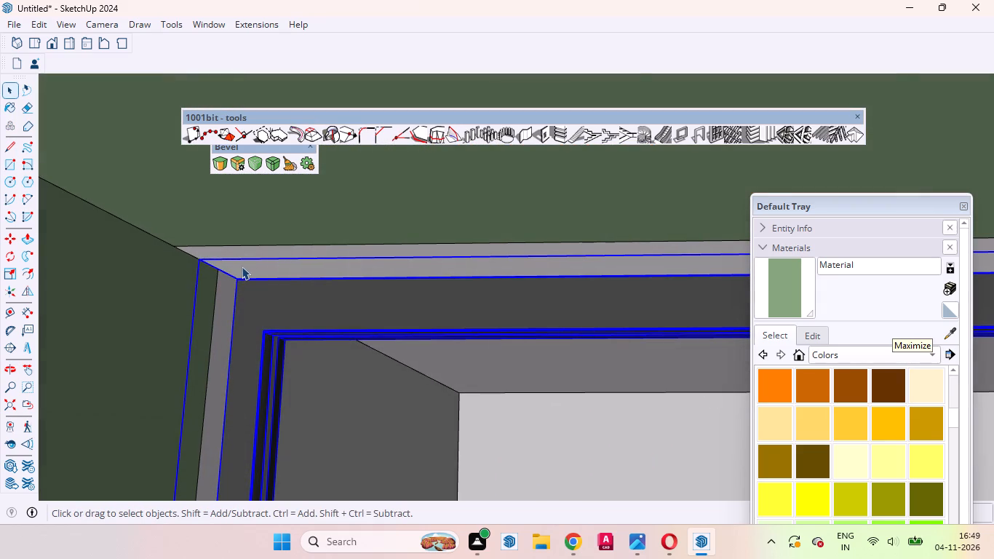
key(m)
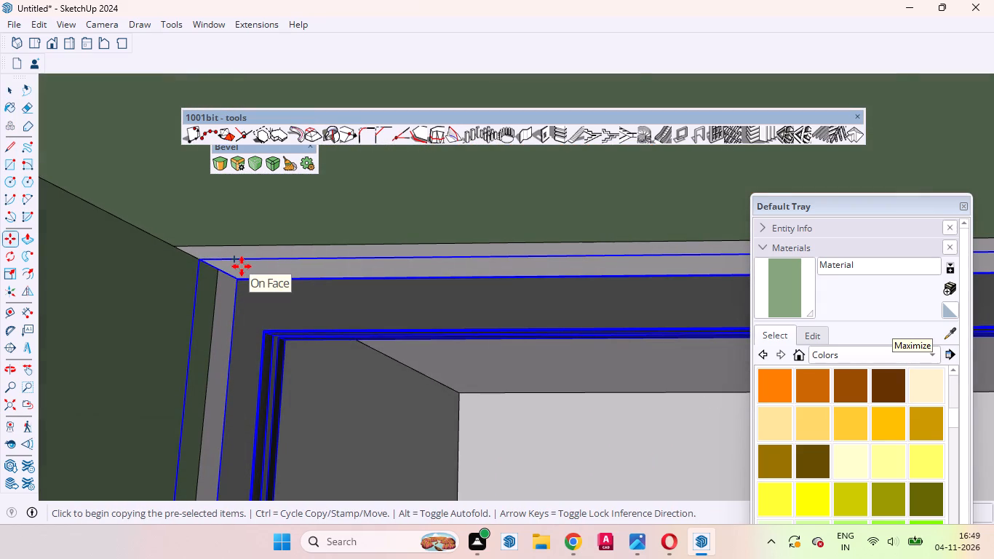
click(237, 277)
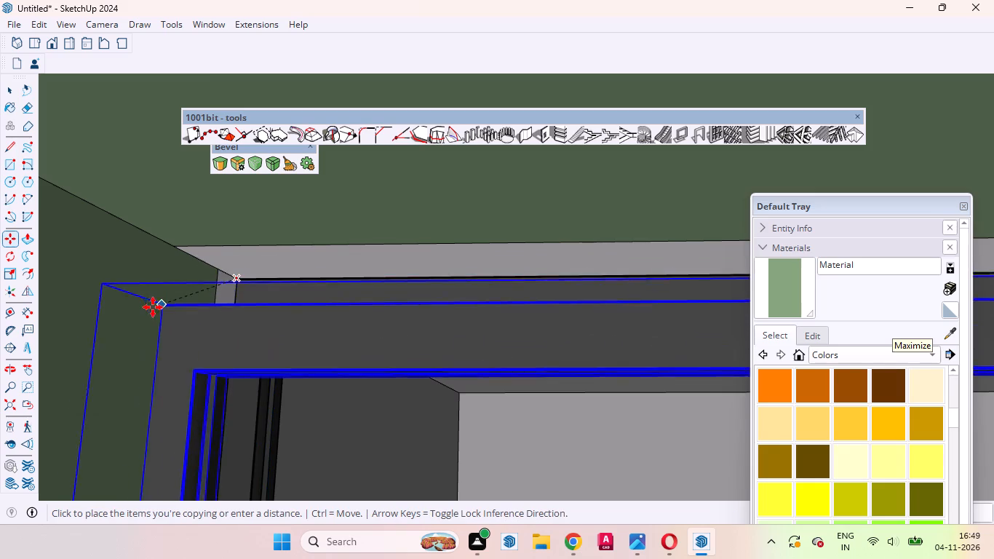
scroll(183, 321, down, 12)
scroll(162, 352, up, 1)
scroll(162, 352, down, 20)
scroll(162, 352, down, 3)
scroll(149, 388, up, 1)
scroll(149, 388, down, 5)
scroll(431, 221, up, 14)
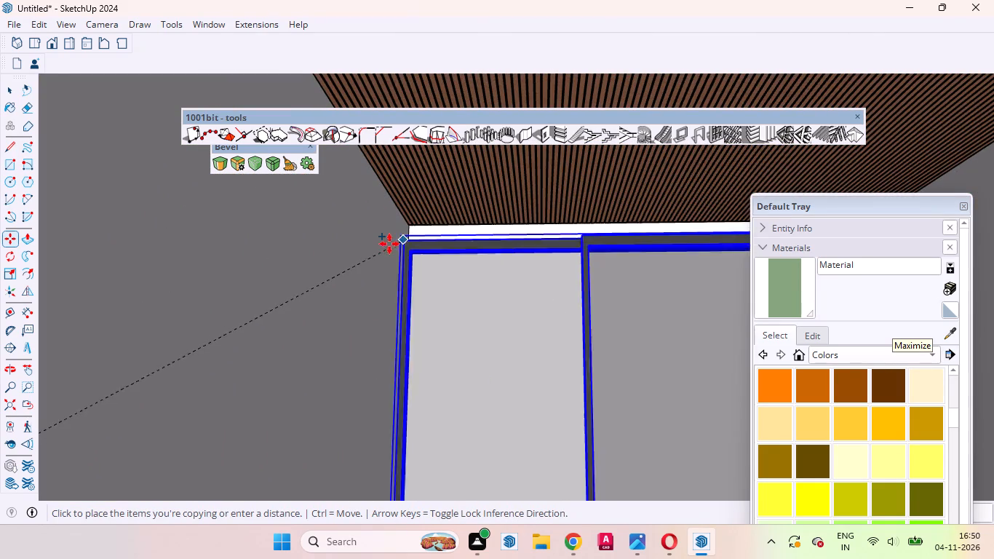
scroll(388, 272, down, 8)
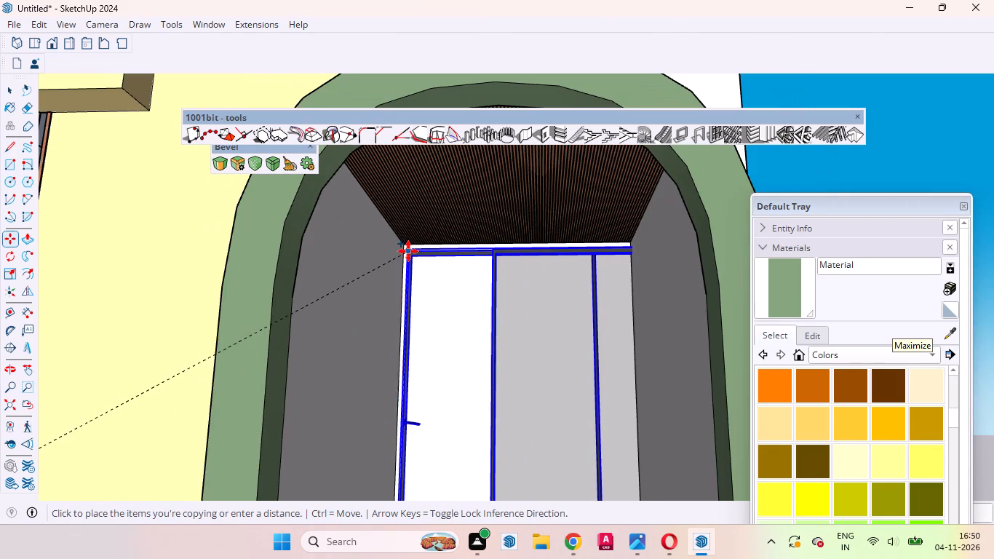
click(402, 250)
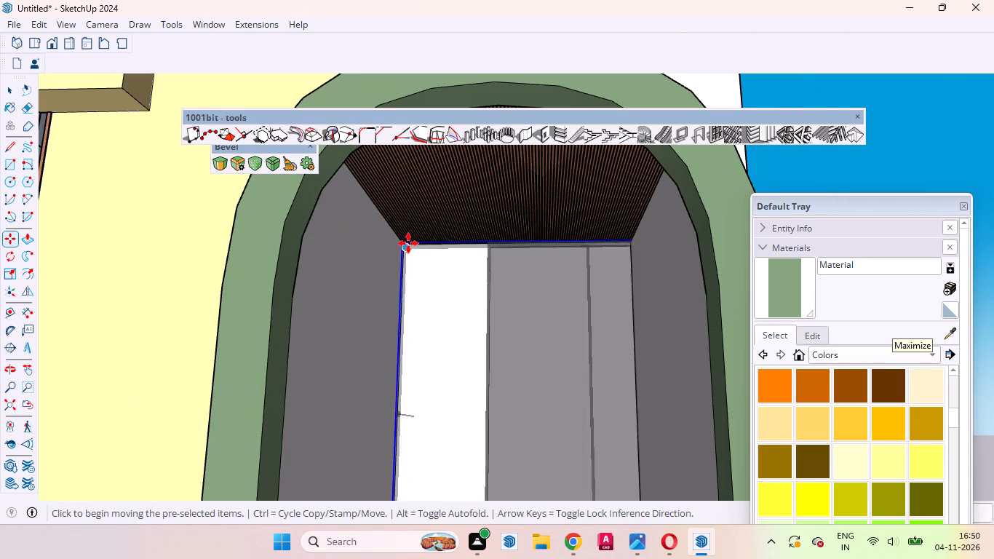
Move the copied sliding door slightly forward out of the balcony's back wall so its glass panels clear the wall face.
scroll(408, 243, up, 10)
middle_drag(409, 262, 300, 323)
scroll(368, 255, up, 5)
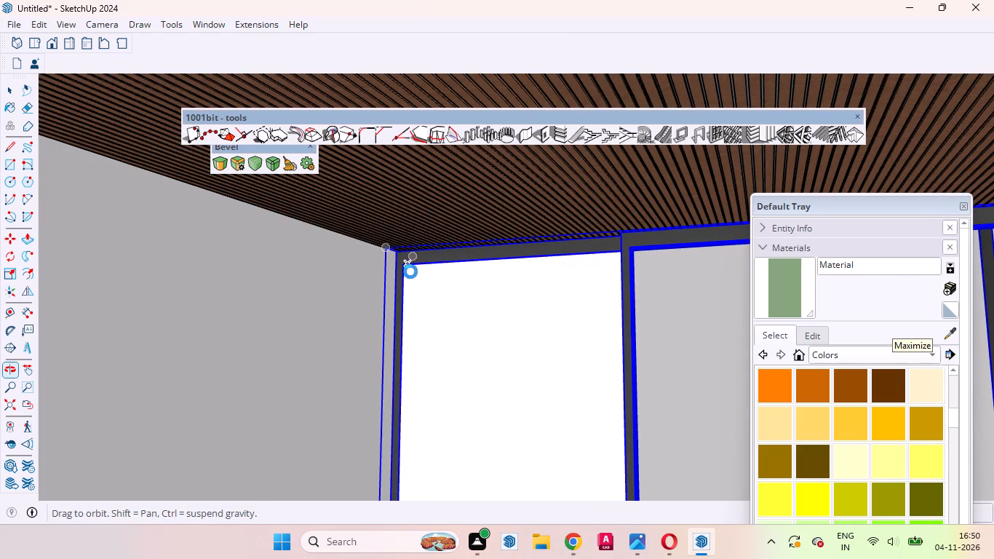
scroll(410, 271, up, 13)
middle_drag(401, 264, 342, 277)
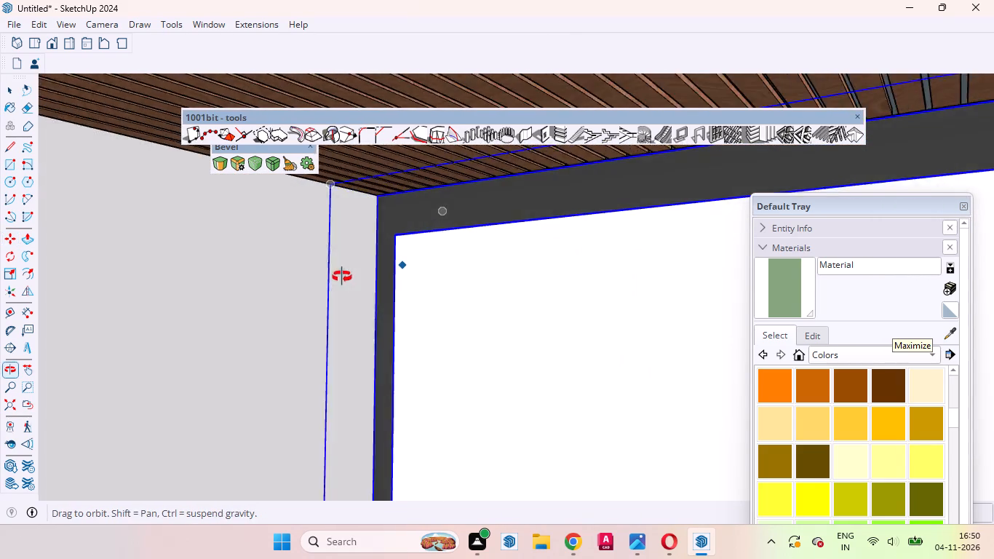
middle_drag(342, 277, 311, 297)
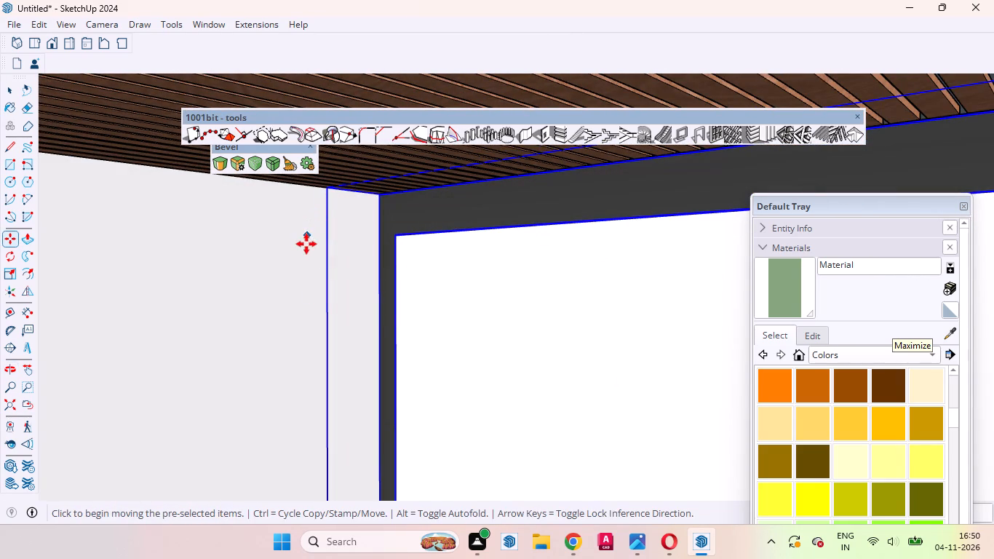
click(306, 244)
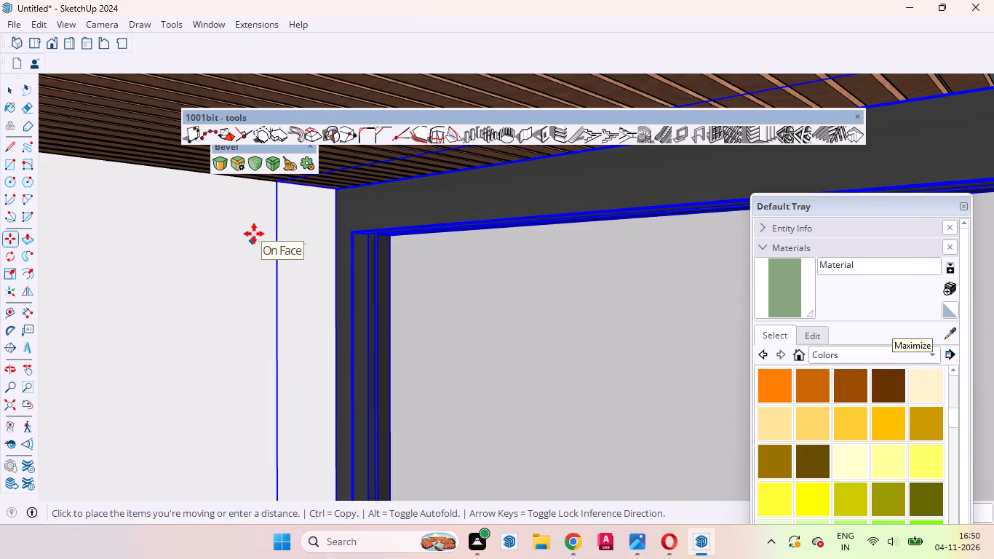
click(244, 234)
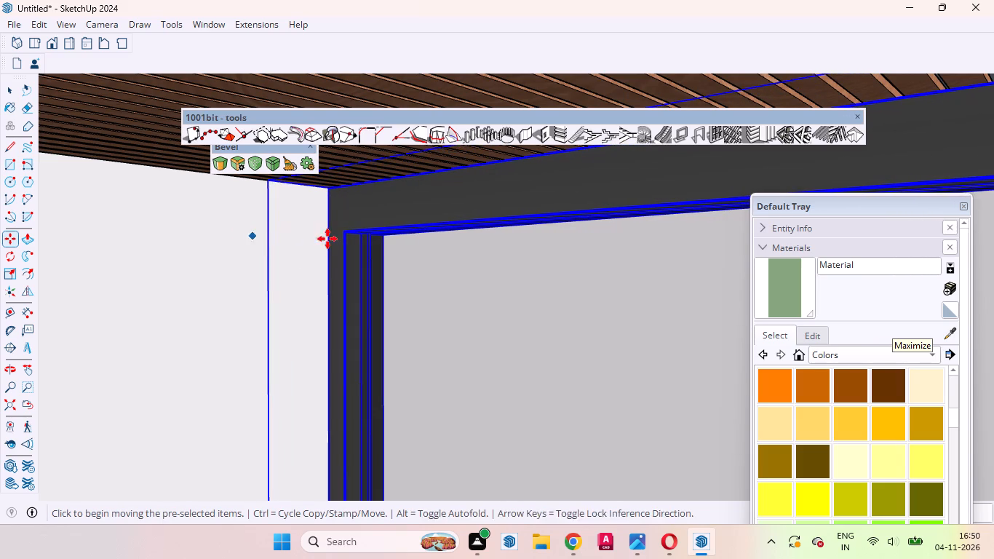
key(space)
Scale the copied sliding door's width about its opposite side to fit between the balcony's side walls.
scroll(330, 293, down, 1)
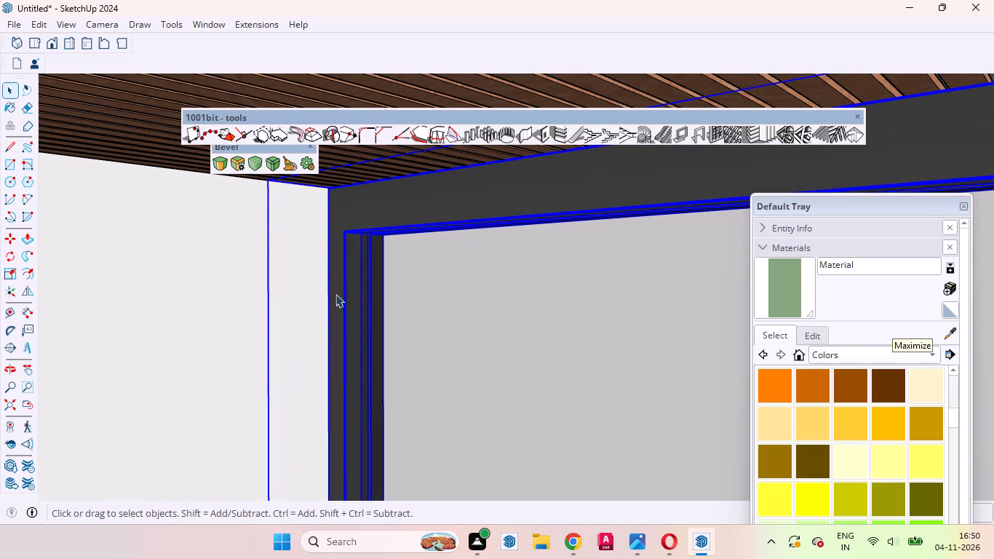
scroll(335, 294, down, 2)
middle_drag(386, 321, 549, 317)
scroll(523, 285, down, 20)
scroll(523, 285, down, 2)
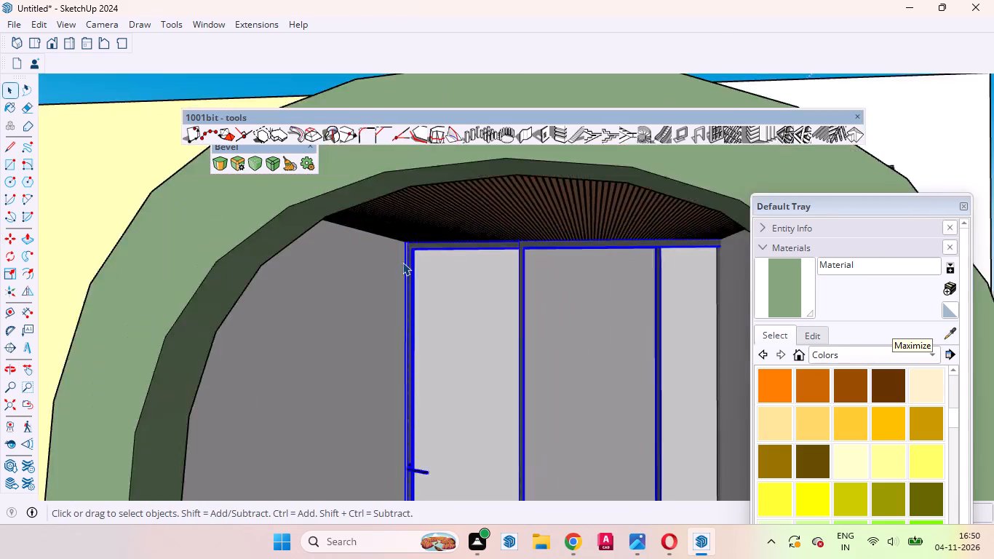
scroll(402, 262, down, 13)
middle_drag(495, 338, 681, 306)
scroll(434, 292, up, 5)
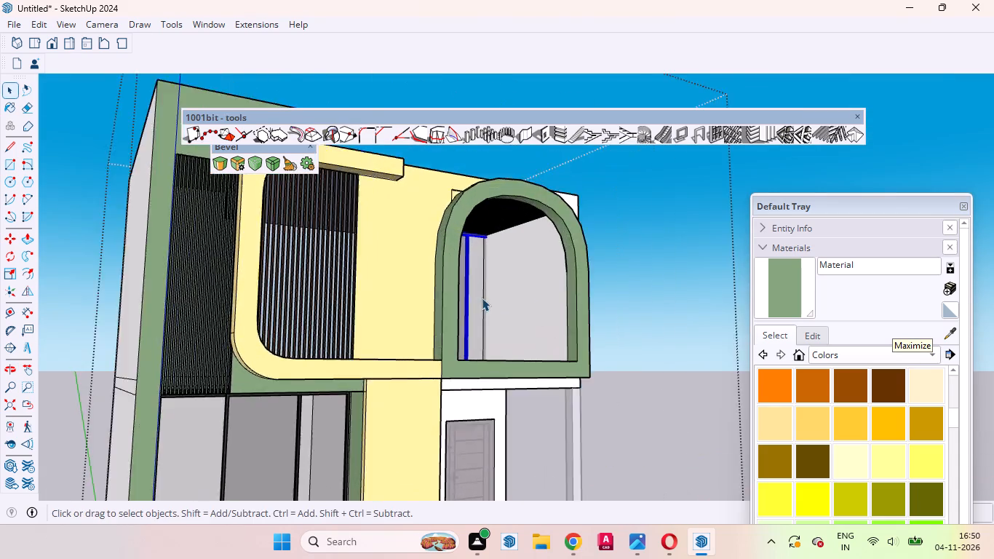
scroll(482, 298, up, 4)
middle_drag(458, 341, 405, 341)
scroll(453, 337, up, 4)
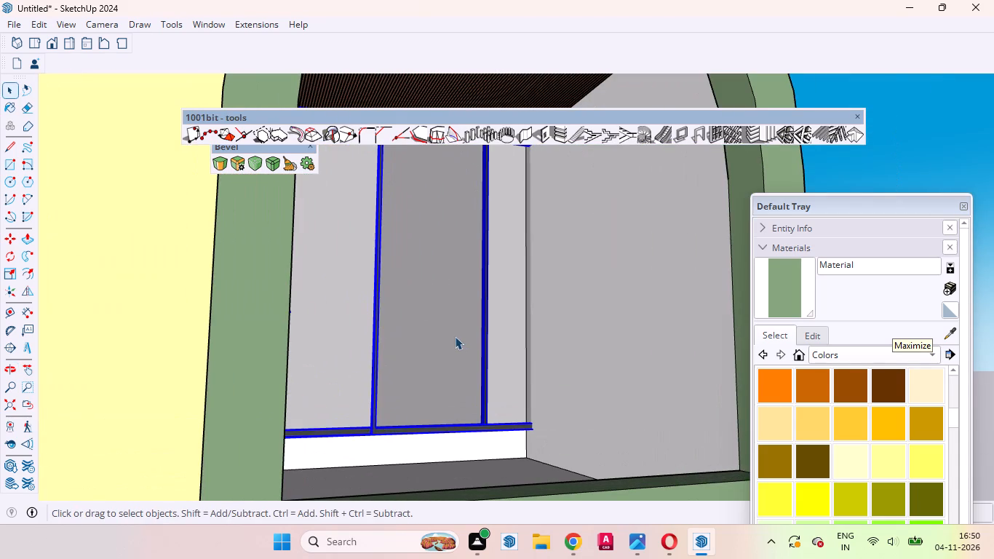
key(s)
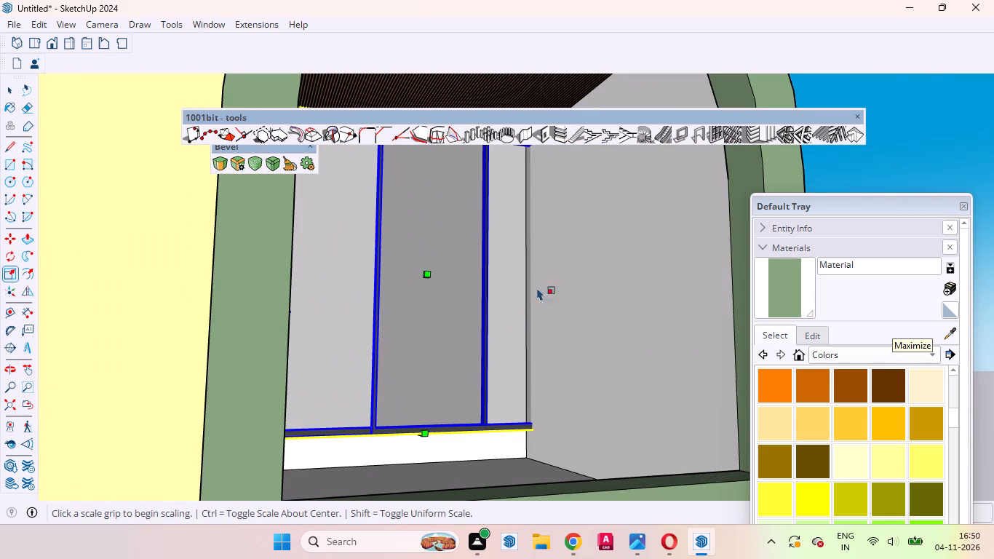
middle_drag(523, 298, 413, 302)
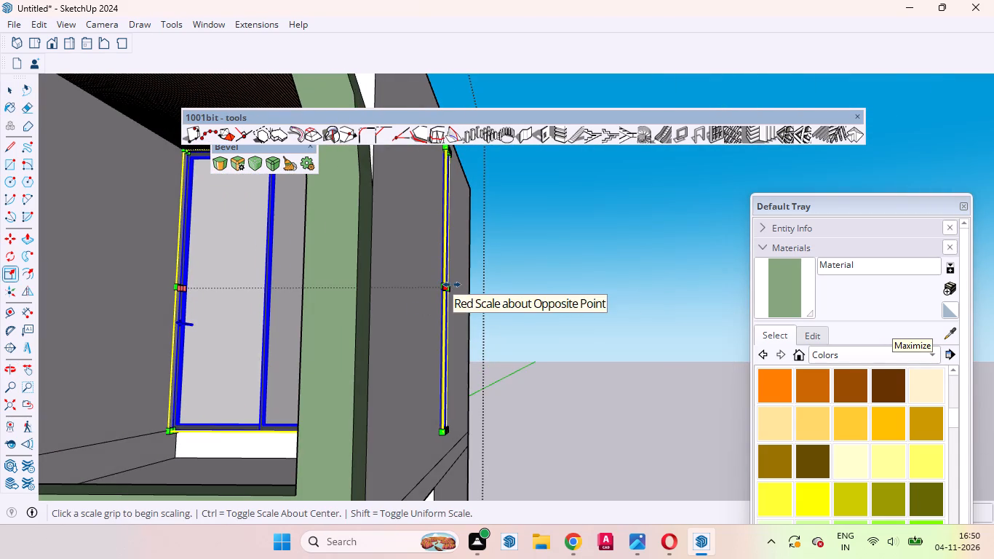
click(452, 285)
click(384, 282)
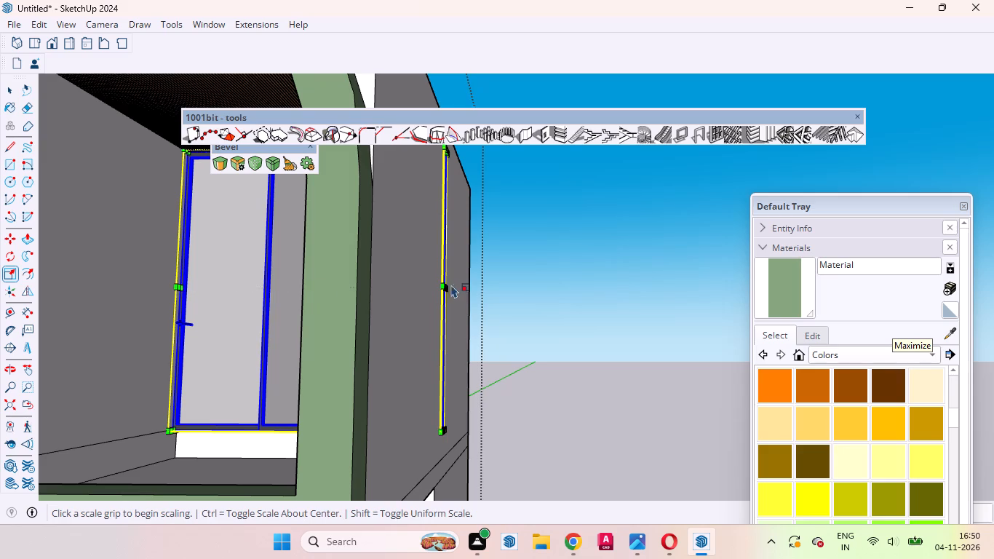
drag(450, 287, 413, 285)
middle_drag(375, 315, 577, 322)
scroll(546, 330, up, 1)
scroll(365, 365, down, 11)
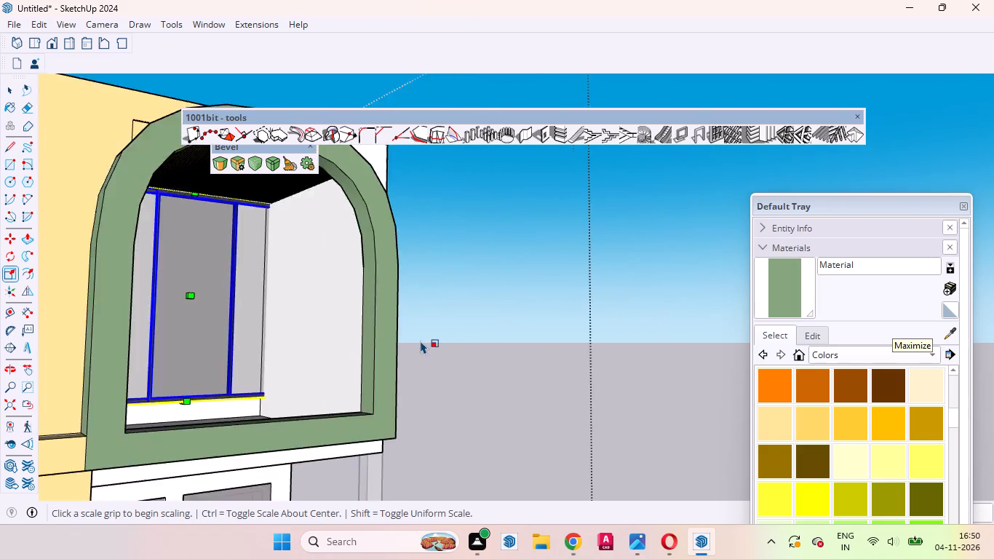
scroll(421, 341, down, 8)
middle_drag(381, 334, 267, 336)
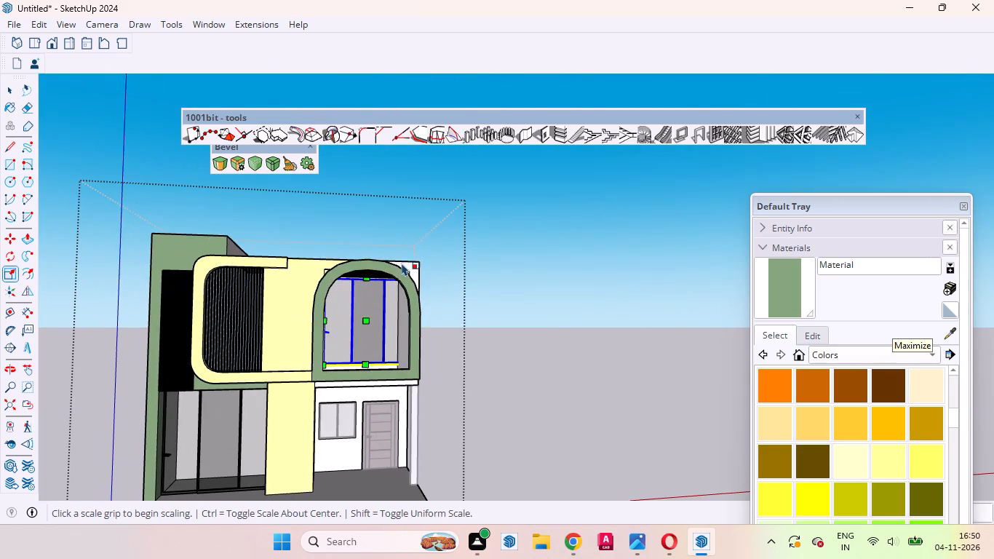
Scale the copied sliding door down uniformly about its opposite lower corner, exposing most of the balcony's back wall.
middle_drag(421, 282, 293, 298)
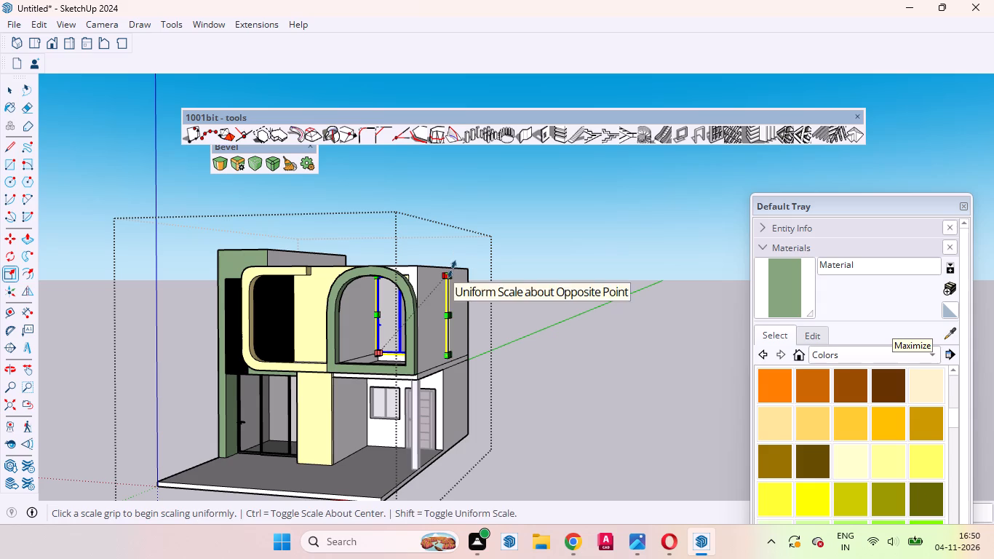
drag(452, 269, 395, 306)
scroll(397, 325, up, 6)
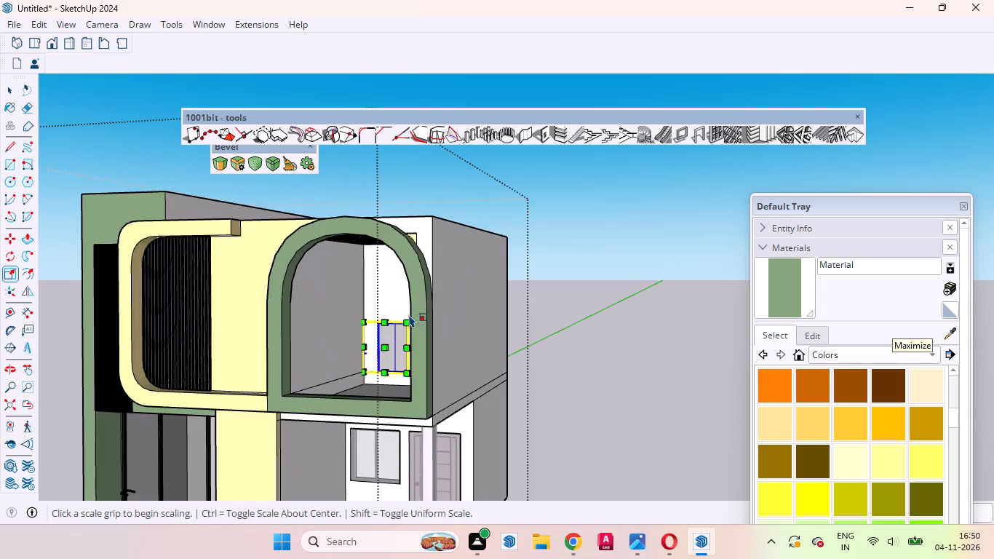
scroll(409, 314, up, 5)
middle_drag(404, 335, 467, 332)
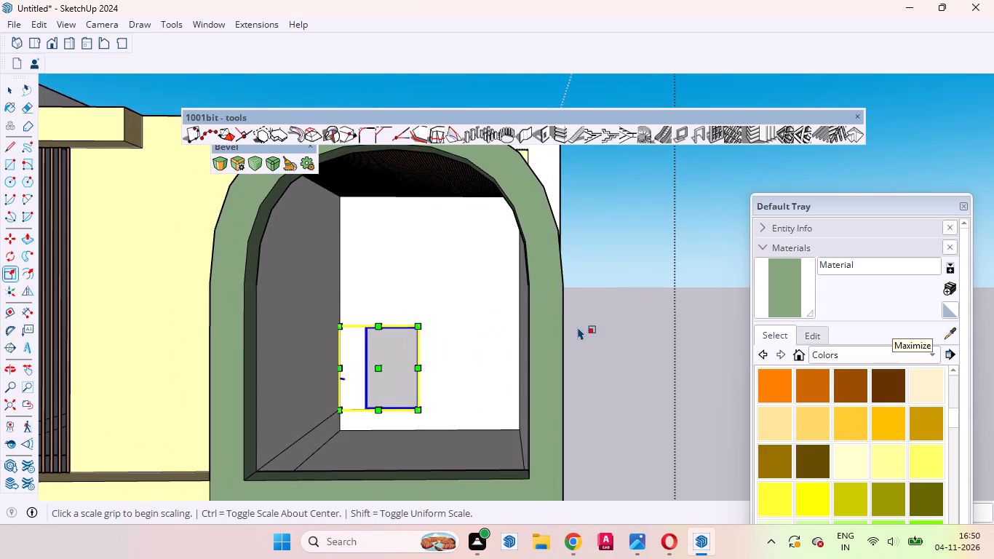
Push the balcony's back wall face slightly backward so all three panels of the sliding door stand clear of it.
key(space)
click(440, 282)
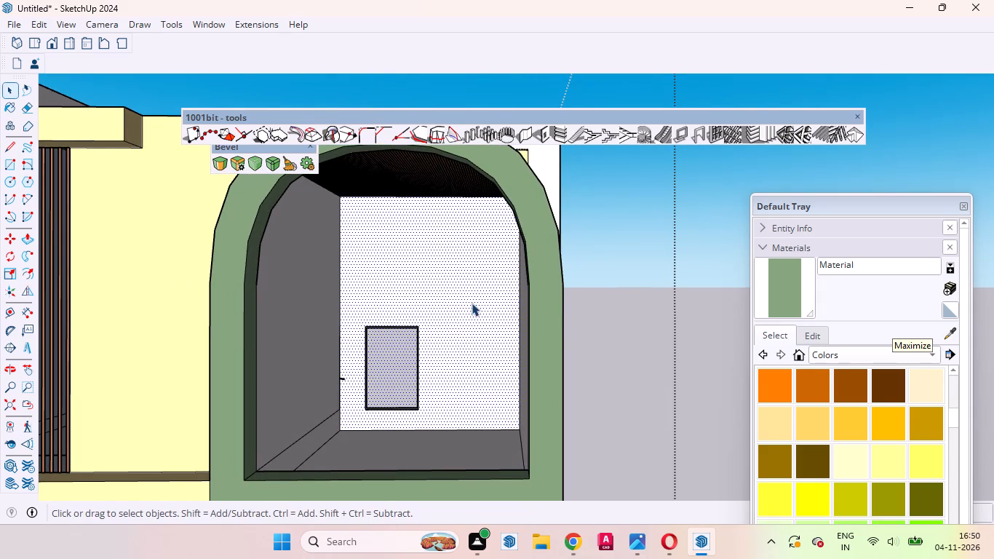
middle_drag(472, 303, 449, 328)
scroll(437, 347, up, 4)
click(642, 361)
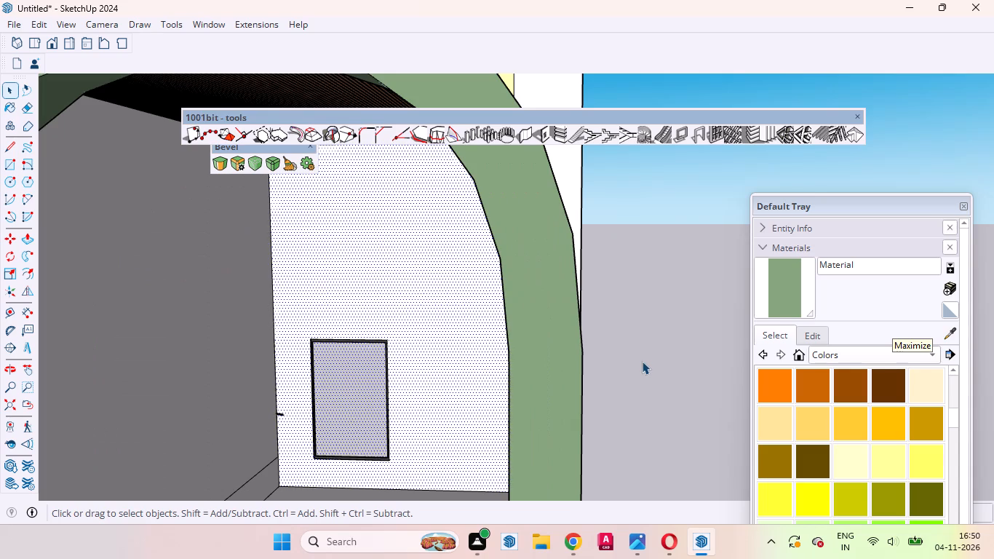
click(383, 350)
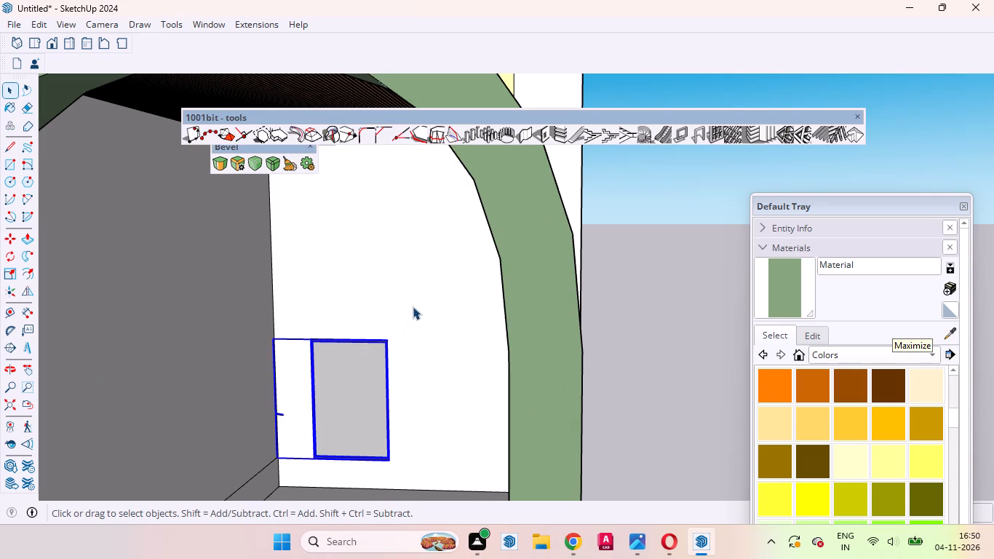
click(413, 306)
key(p)
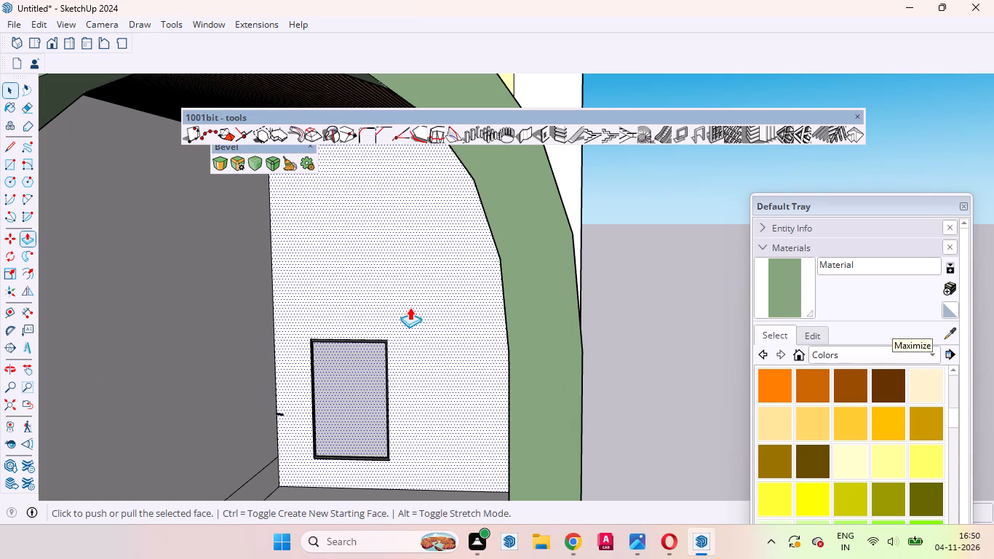
drag(410, 307, 417, 303)
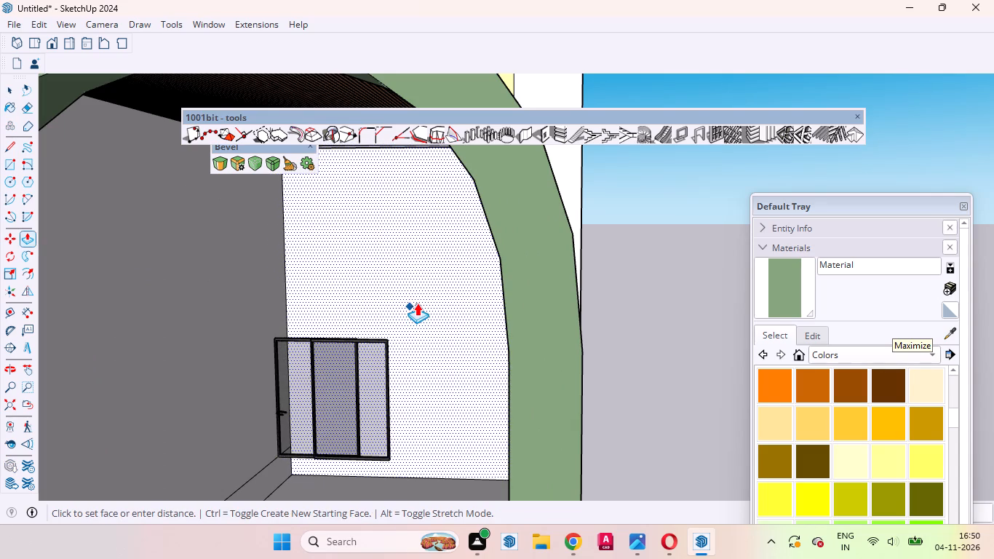
drag(417, 303, 417, 302)
scroll(397, 371, down, 5)
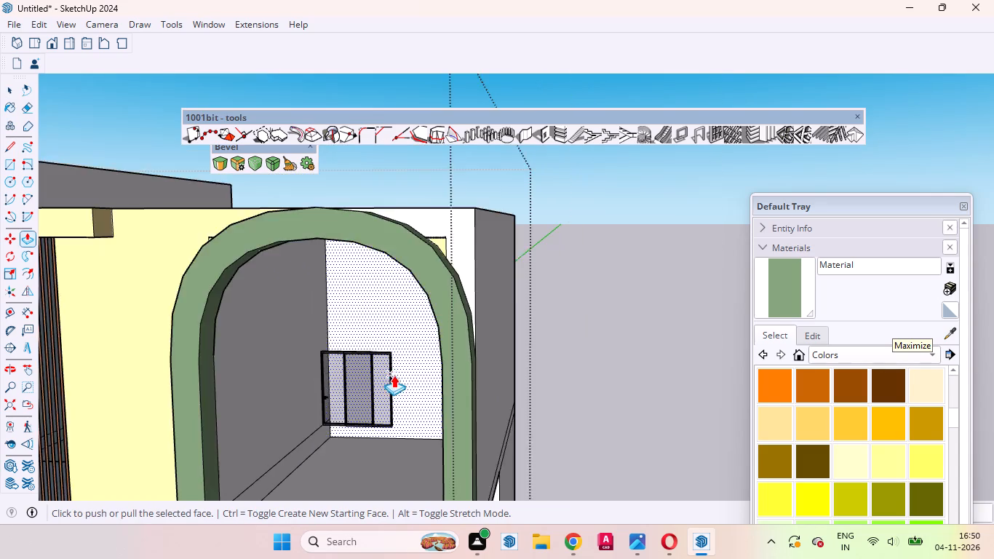
scroll(394, 375, down, 4)
key(space)
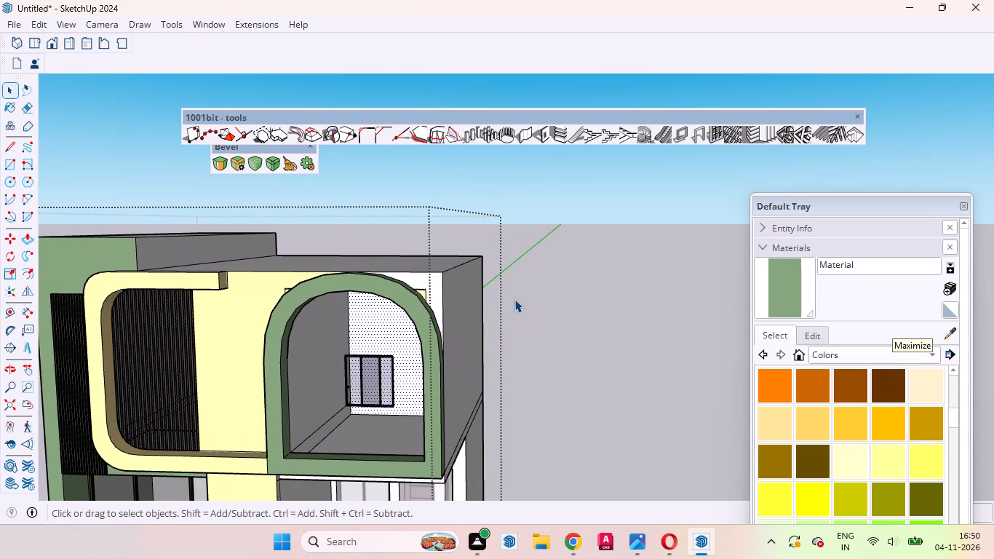
click(589, 405)
Scale the balcony sliding door up uniformly about its lower corner until it nearly spans the back wall's width.
scroll(311, 374, up, 11)
middle_drag(424, 373, 453, 353)
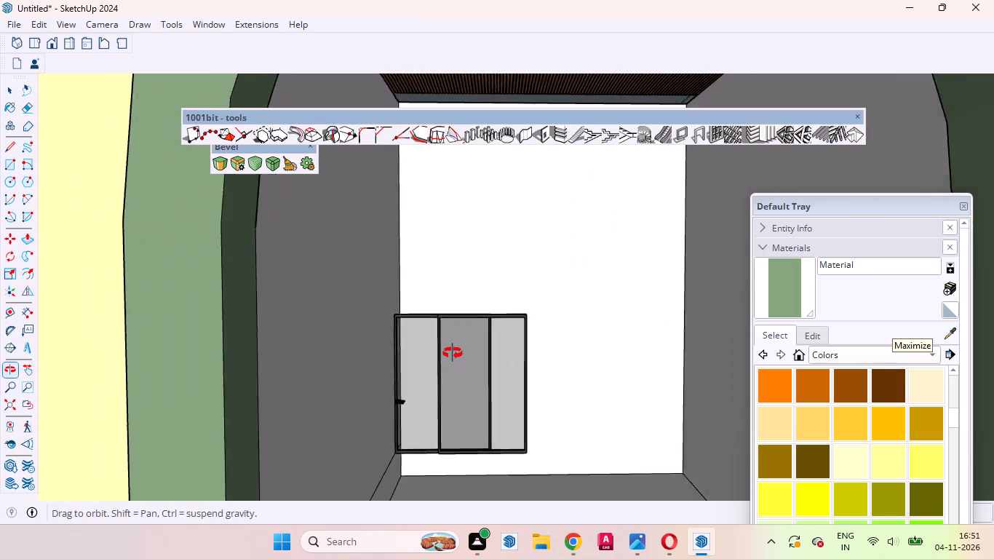
middle_drag(453, 353, 447, 346)
click(439, 304)
double_click(442, 334)
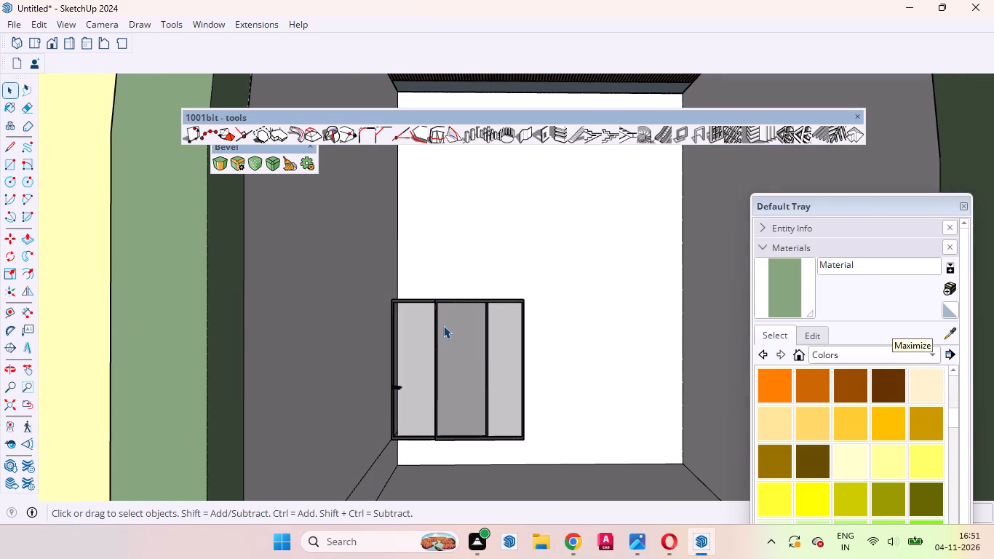
click(443, 325)
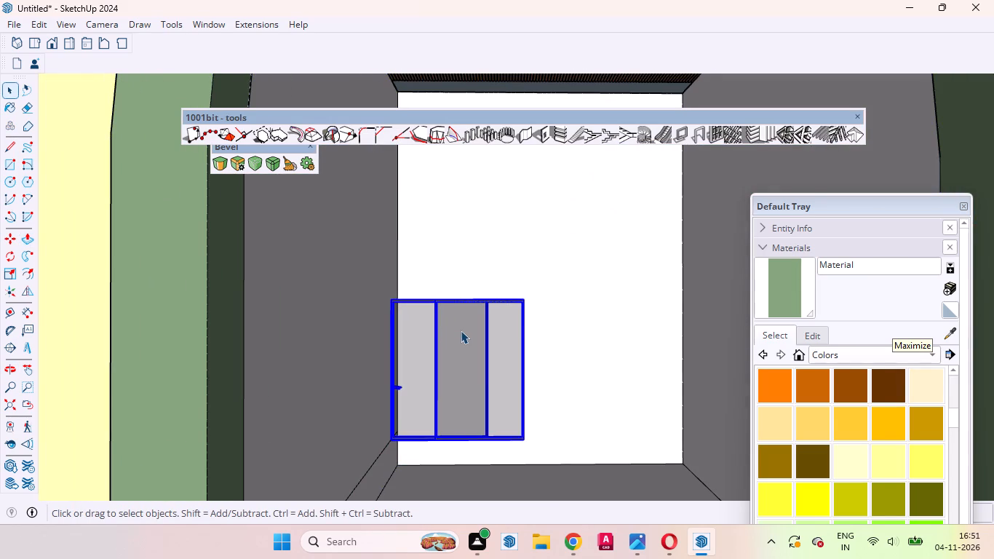
key(s)
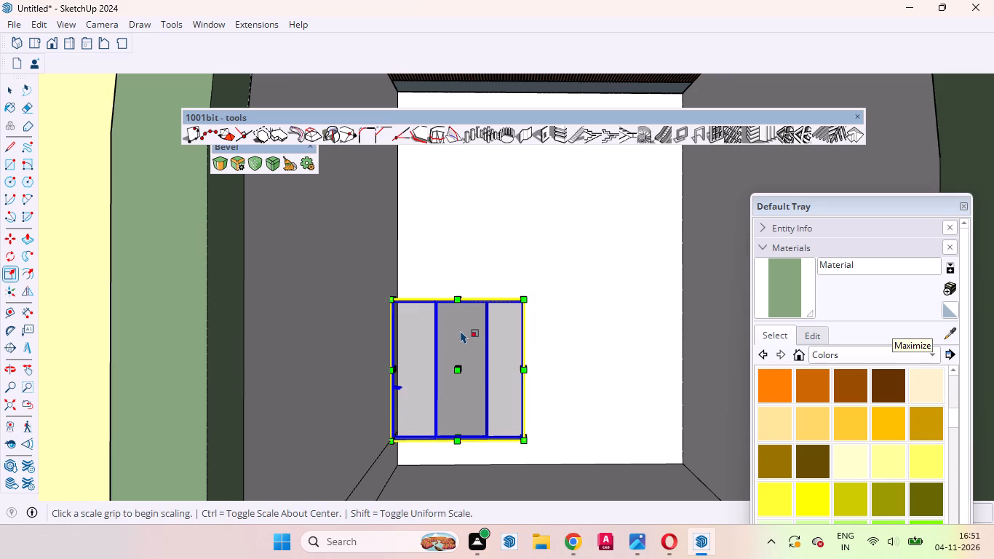
middle_drag(530, 333, 522, 315)
scroll(524, 358, down, 4)
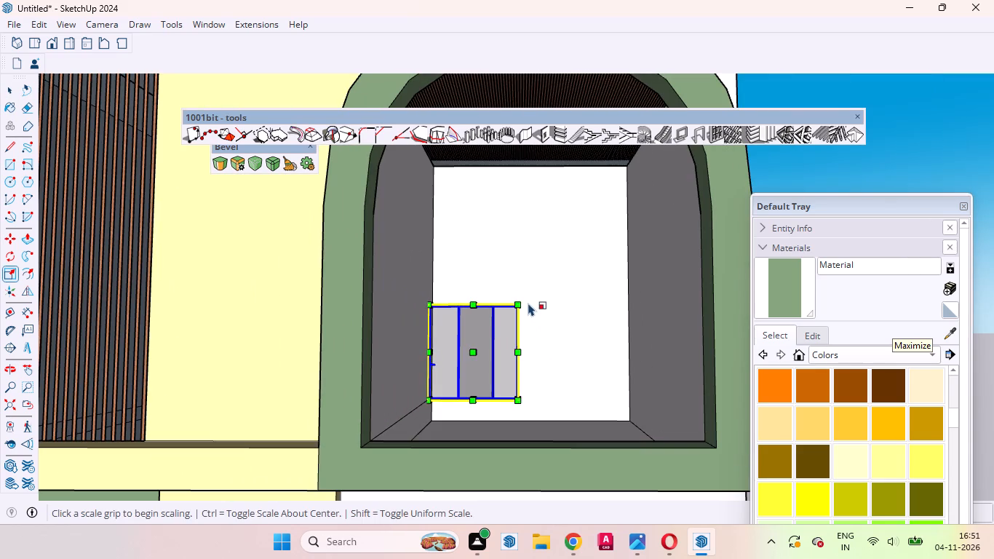
drag(522, 301, 616, 239)
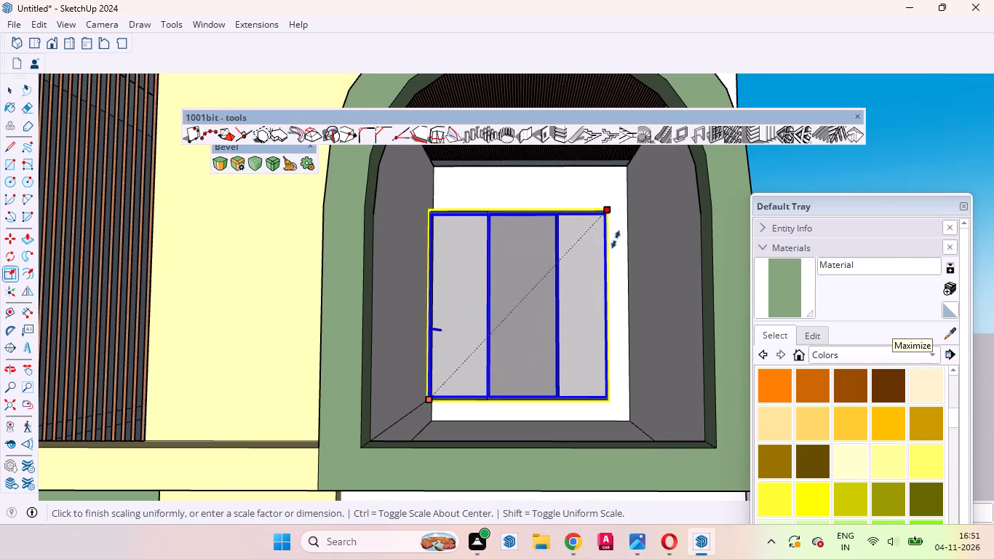
drag(616, 239, 649, 225)
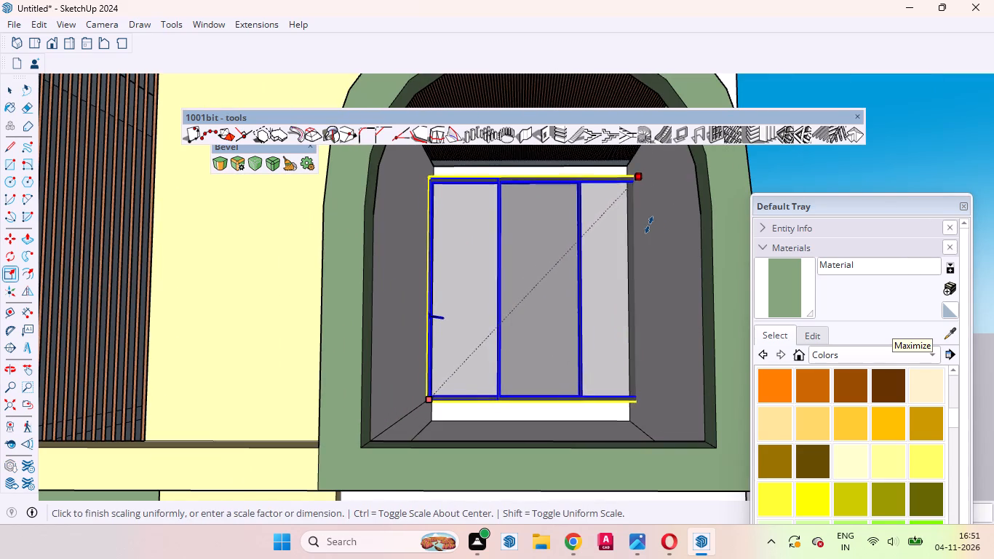
drag(649, 225, 637, 227)
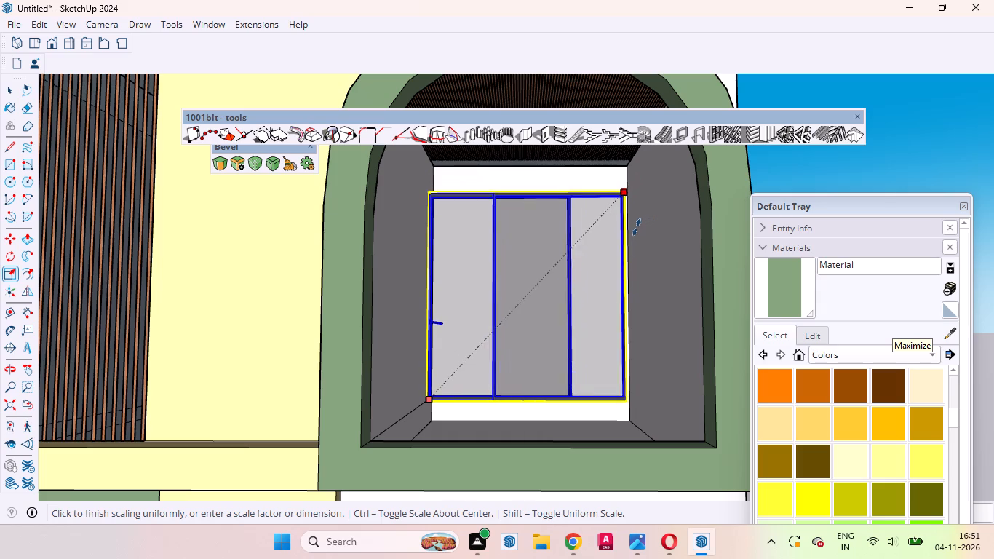
drag(637, 227, 645, 228)
Stretch the balcony sliding door's width about its opposite side to close the narrow gap at the side wall.
scroll(645, 227, up, 8)
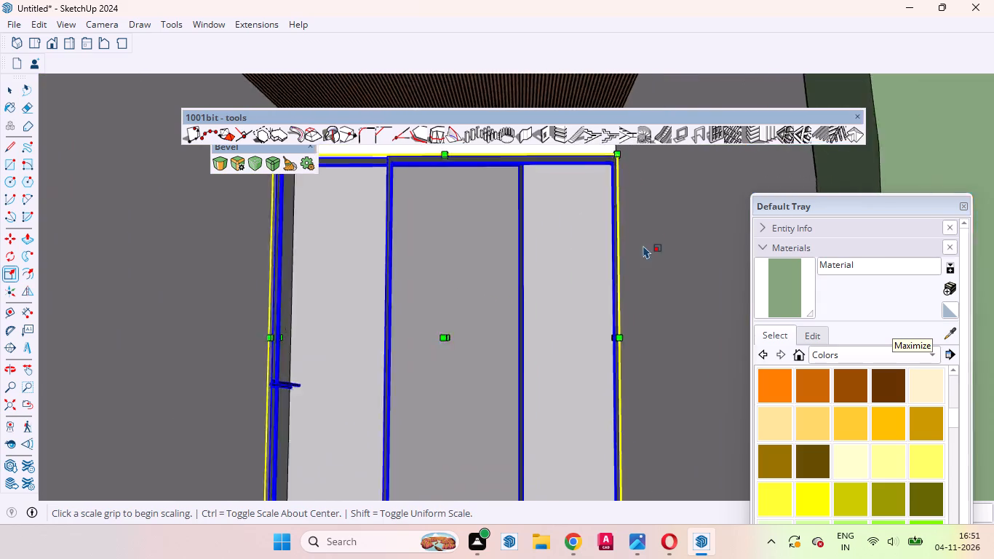
middle_drag(641, 268, 652, 289)
scroll(644, 338, up, 3)
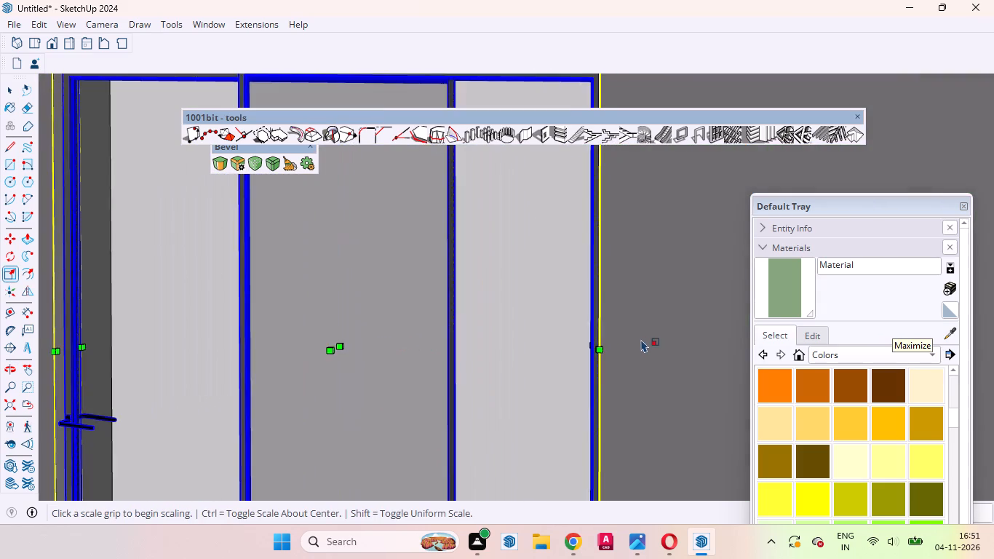
scroll(641, 339, up, 4)
middle_drag(628, 345, 576, 345)
scroll(629, 342, up, 3)
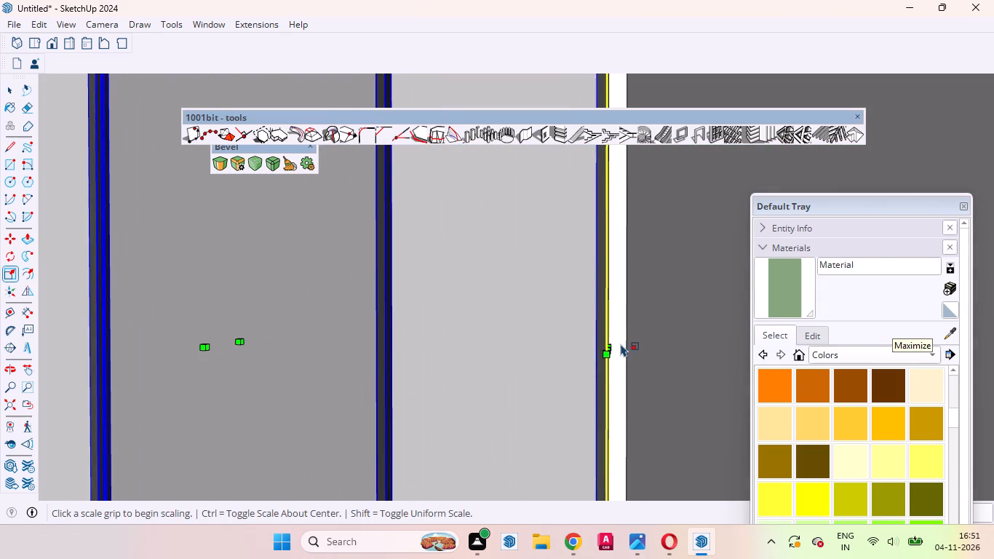
click(612, 345)
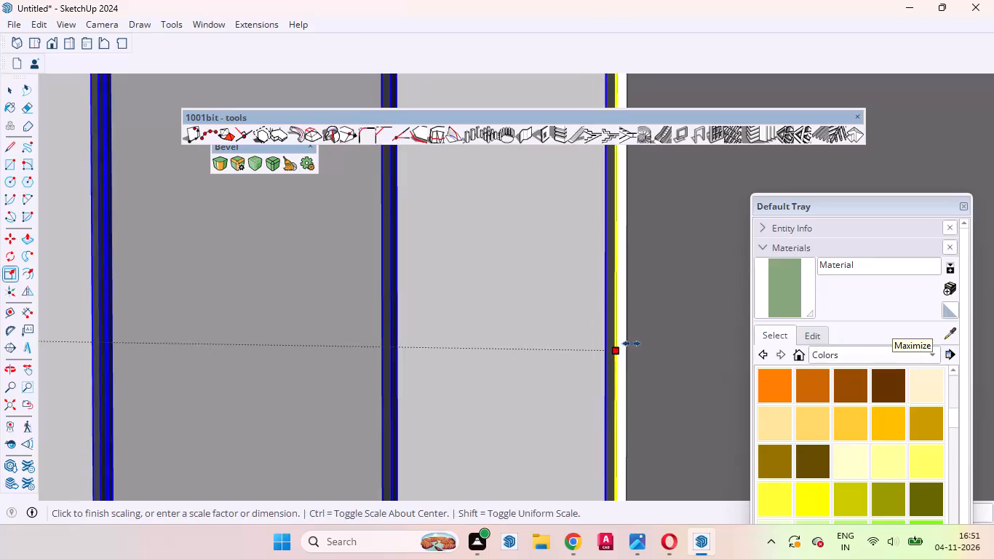
click(640, 343)
Stretch the balcony sliding door's height upward about its bottom so its top frame meets the slatted ceiling.
scroll(615, 367, down, 10)
scroll(525, 395, down, 4)
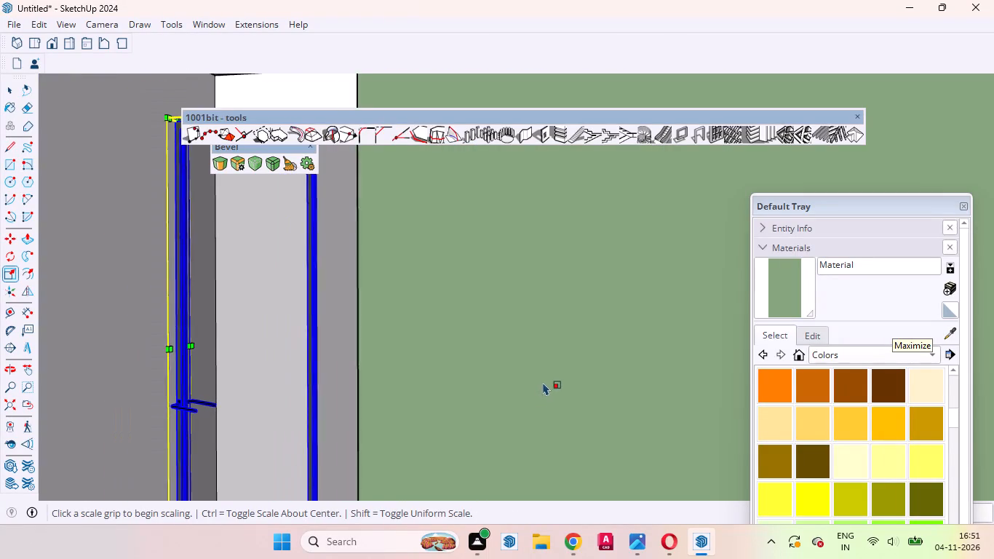
middle_drag(462, 472, 628, 444)
scroll(635, 407, down, 20)
scroll(635, 407, down, 4)
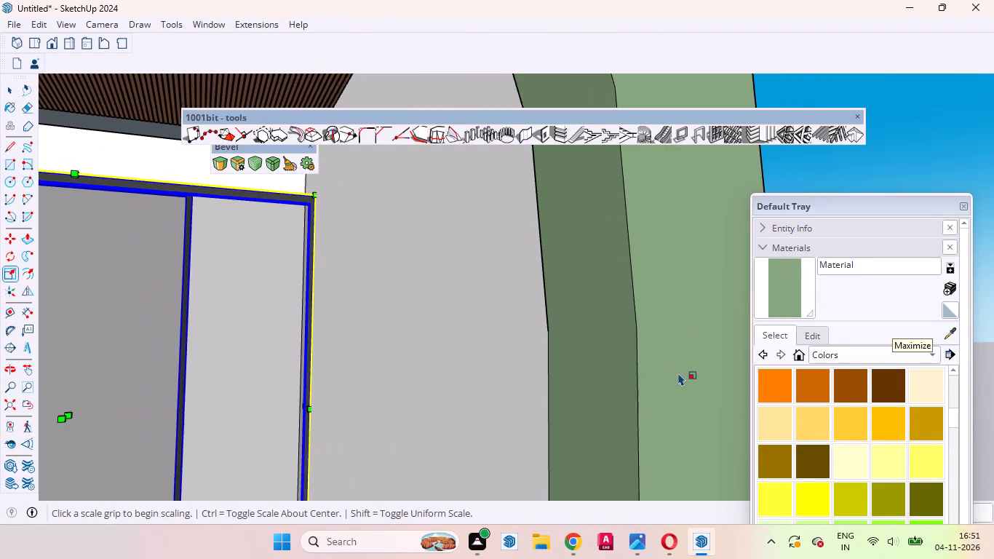
scroll(670, 374, down, 17)
scroll(337, 256, up, 7)
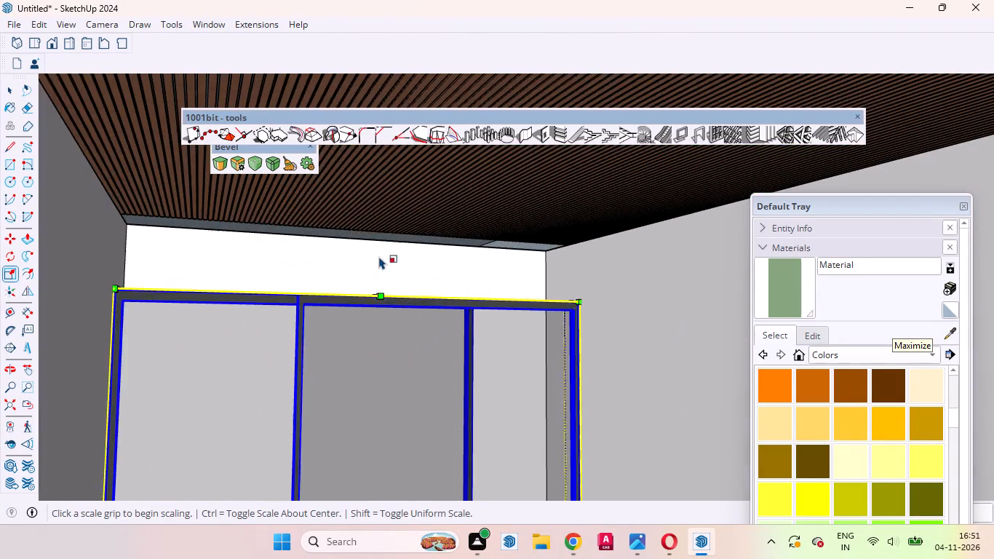
scroll(379, 256, up, 5)
middle_drag(378, 306, 446, 365)
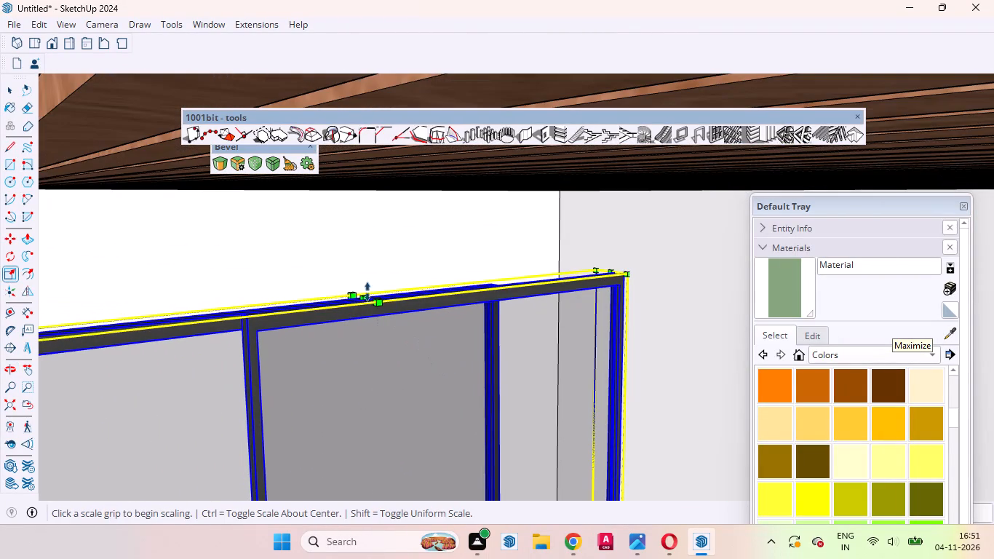
click(362, 297)
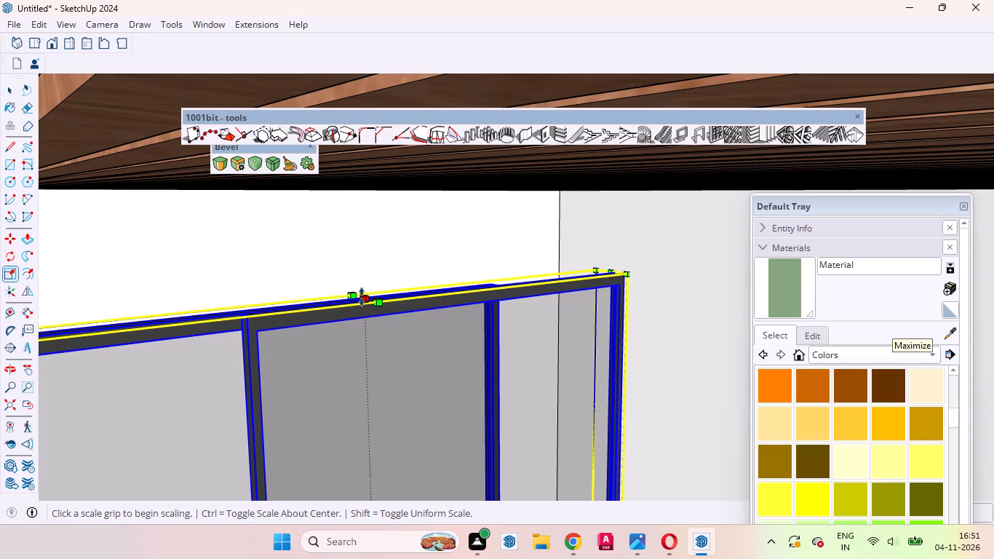
scroll(357, 285, down, 4)
middle_drag(355, 283, 351, 207)
click(357, 357)
Stretch the balcony sliding door's height downward about its top so its bottom frame meets the balcony floor.
scroll(381, 369, down, 3)
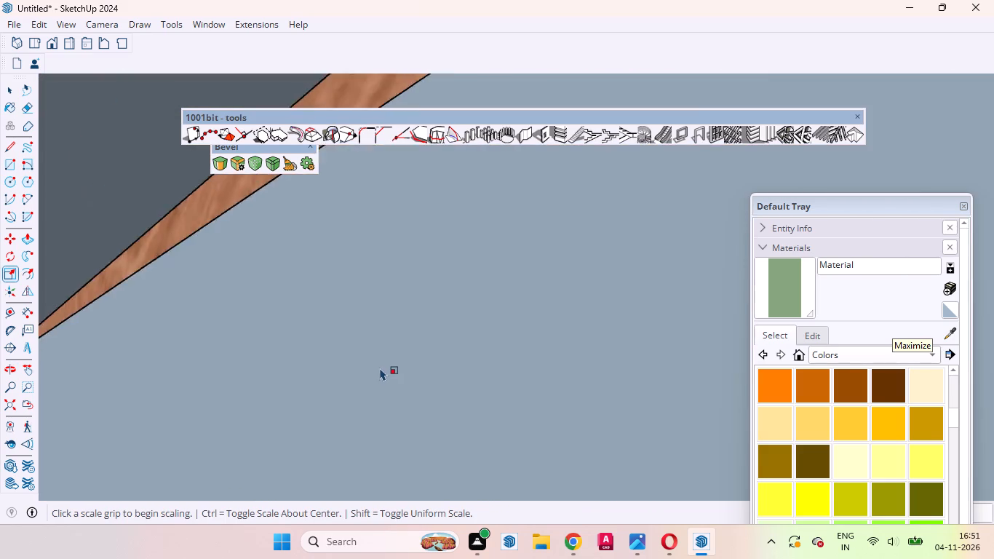
scroll(380, 368, down, 20)
middle_drag(357, 359, 272, 359)
scroll(259, 352, down, 4)
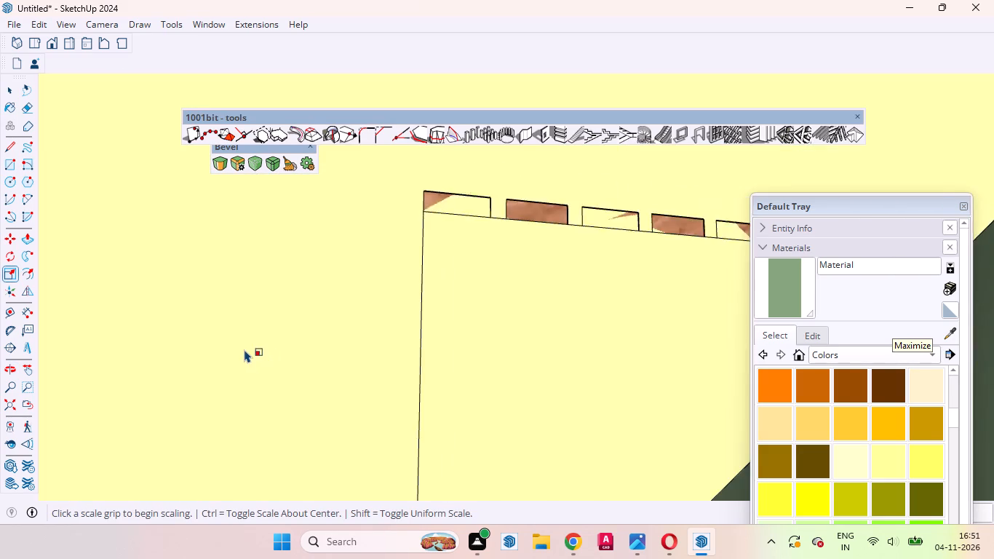
scroll(244, 349, down, 3)
scroll(243, 348, up, 1)
scroll(243, 348, down, 20)
scroll(243, 348, down, 19)
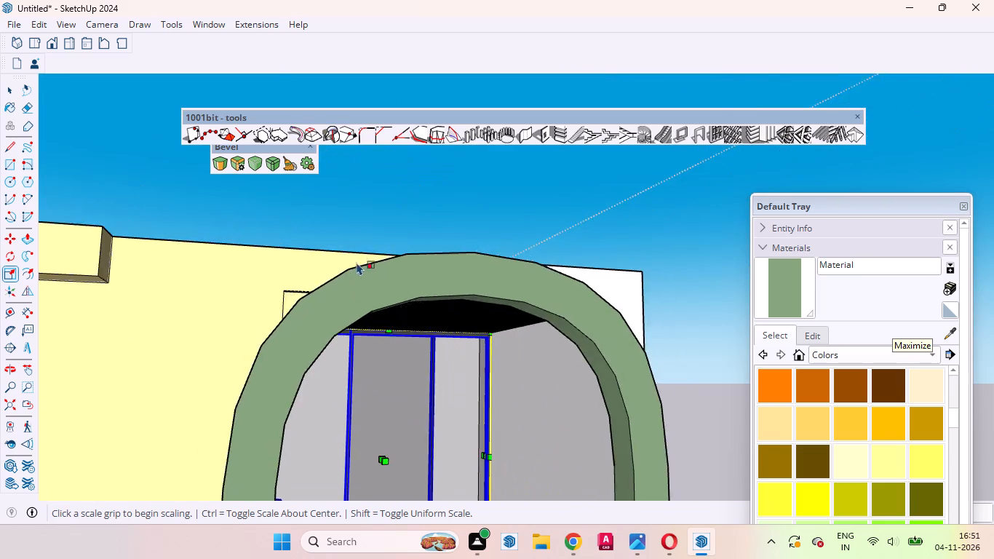
scroll(357, 262, down, 3)
scroll(367, 341, down, 5)
scroll(383, 465, up, 13)
scroll(373, 427, down, 1)
scroll(373, 427, up, 8)
middle_drag(317, 438, 378, 395)
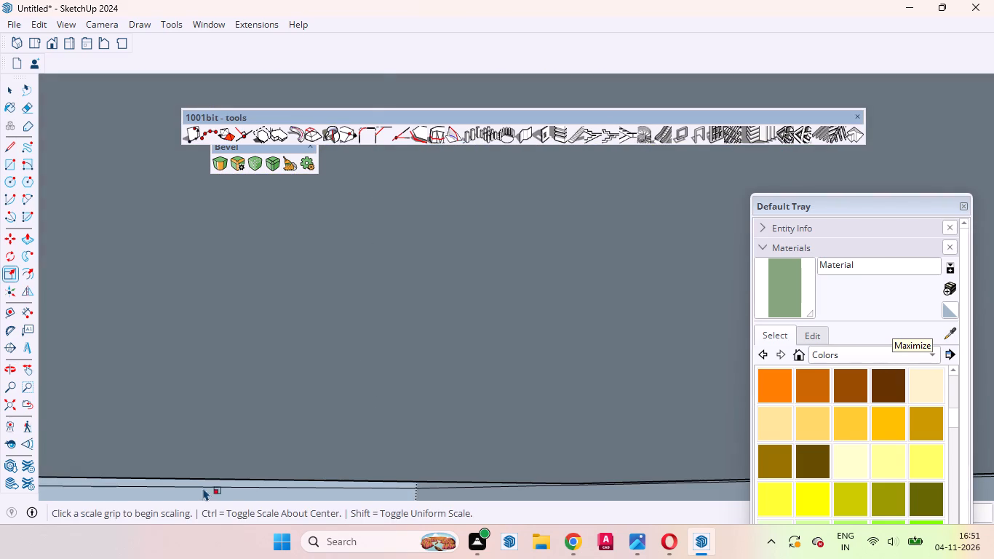
click(30, 403)
scroll(331, 436, up, 1)
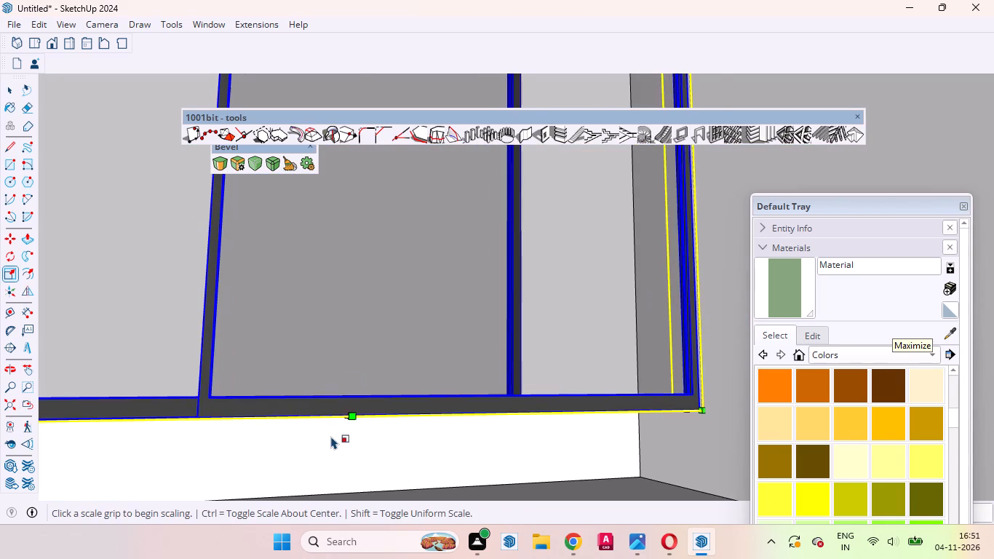
scroll(342, 421, up, 1)
middle_drag(355, 421, 381, 403)
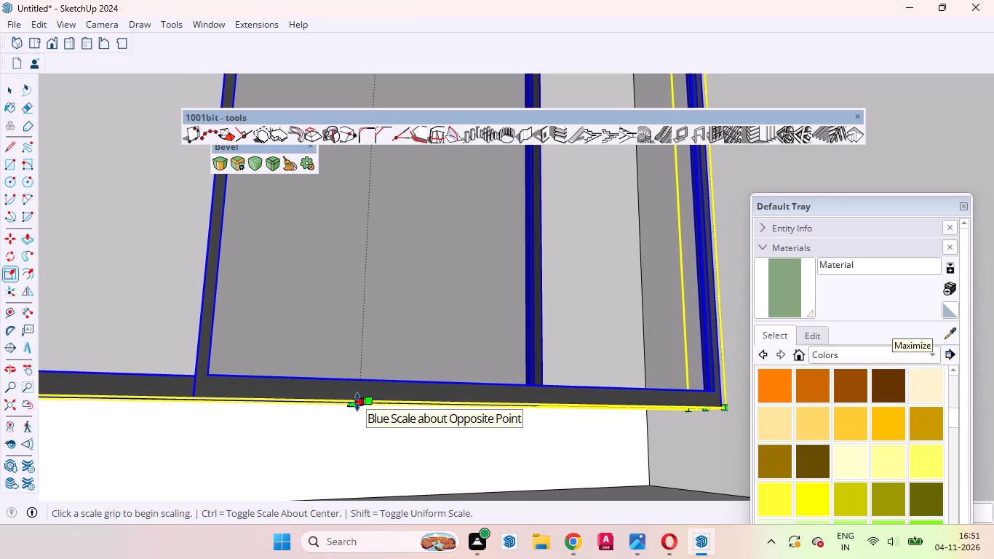
click(357, 402)
scroll(354, 423, down, 9)
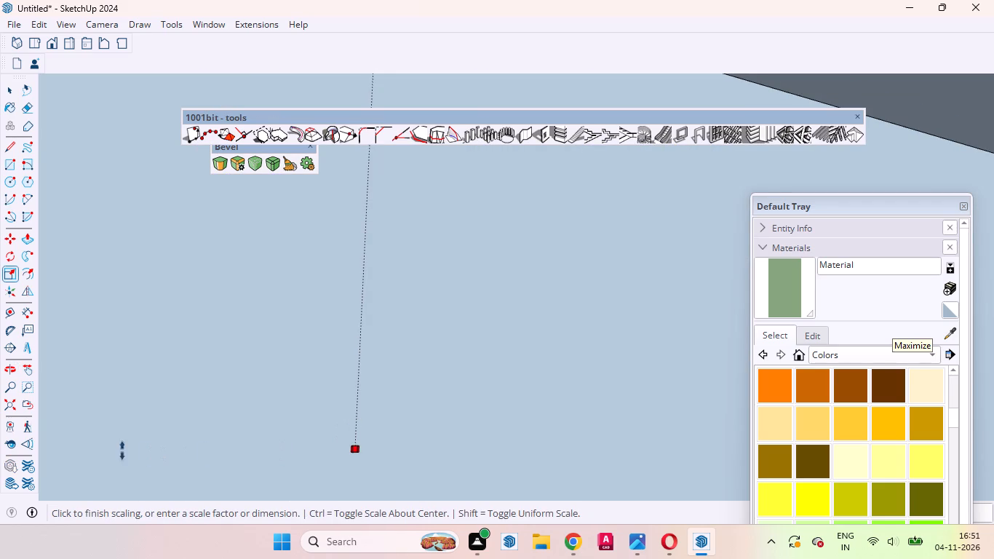
click(25, 408)
middle_drag(252, 420, 244, 510)
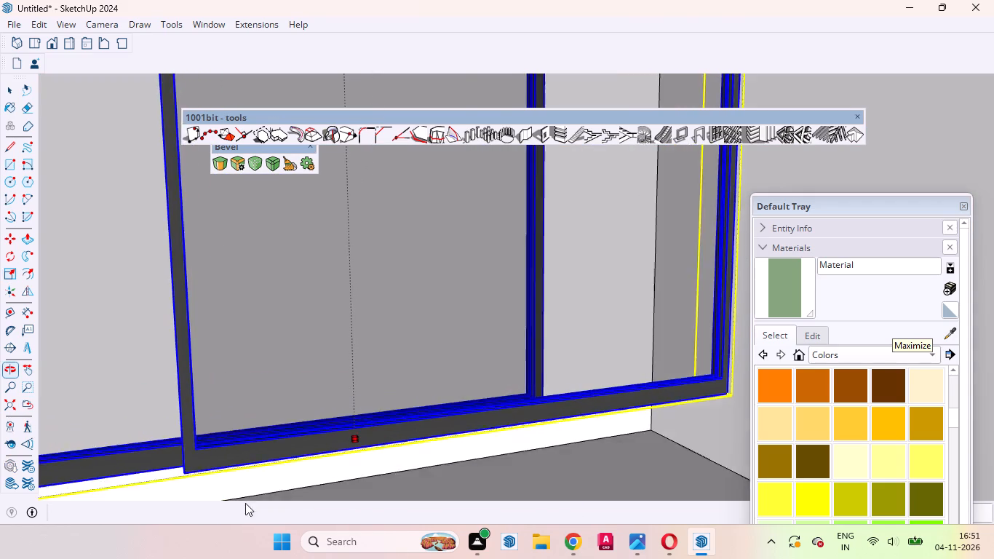
scroll(253, 474, down, 16)
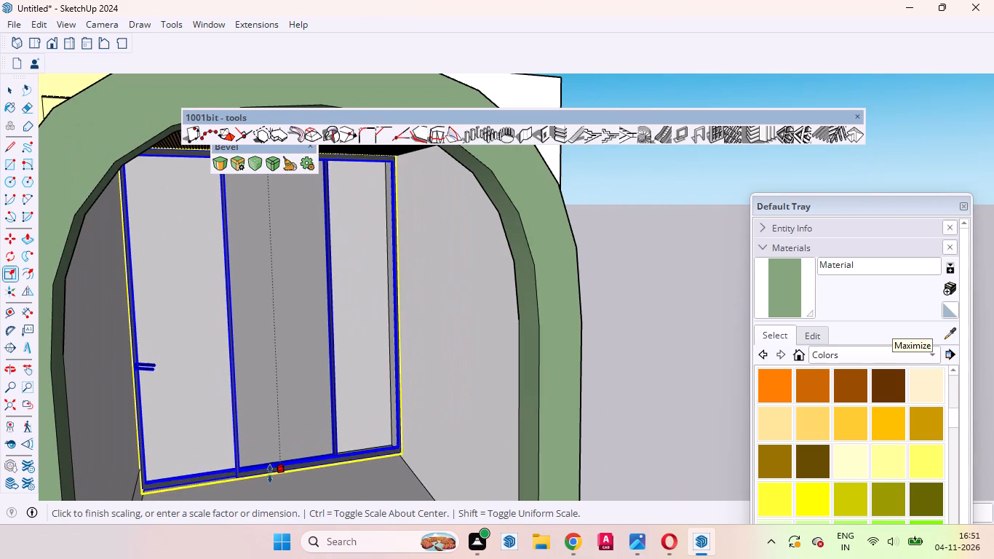
click(271, 479)
scroll(266, 432, down, 9)
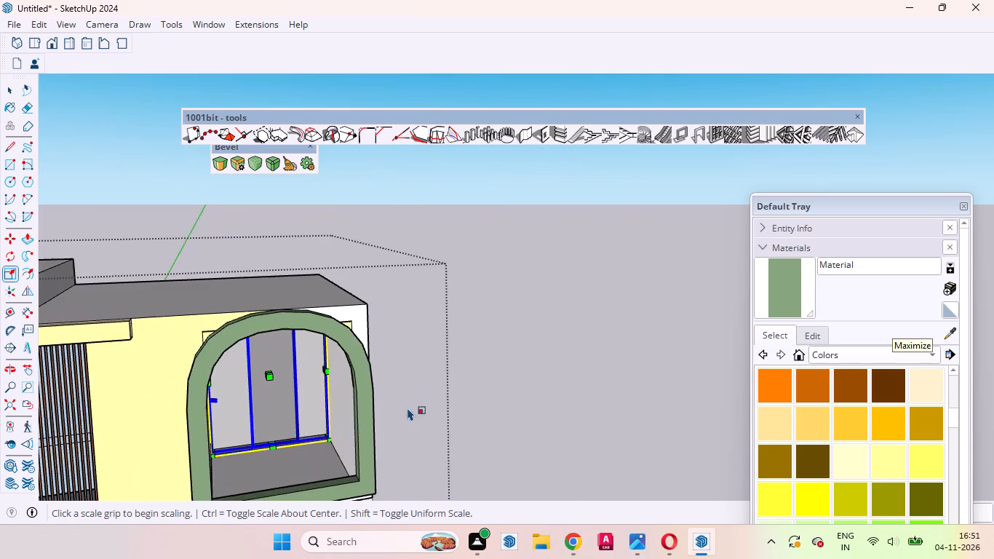
middle_drag(407, 411, 348, 402)
key(space)
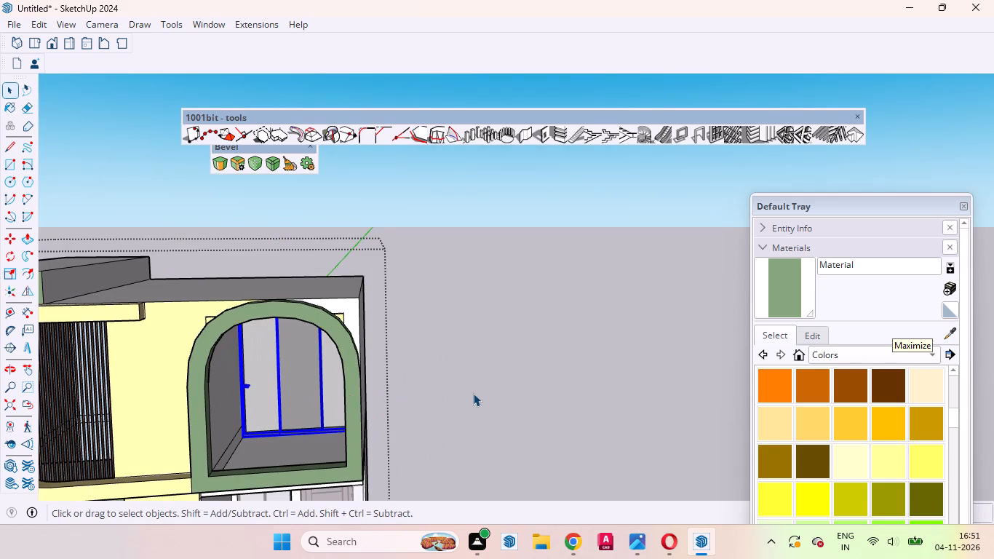
click(474, 393)
Examine the fitted sliding door behind the arch and the whole front facade from several angles.
scroll(349, 354, up, 4)
middle_drag(185, 448, 175, 336)
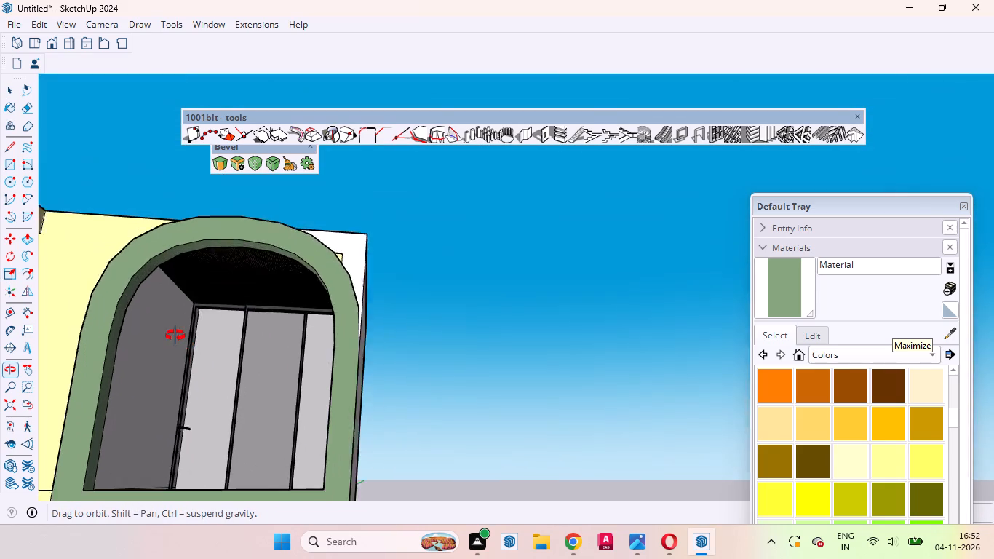
middle_drag(175, 336, 166, 336)
scroll(229, 291, up, 14)
middle_drag(253, 347, 165, 349)
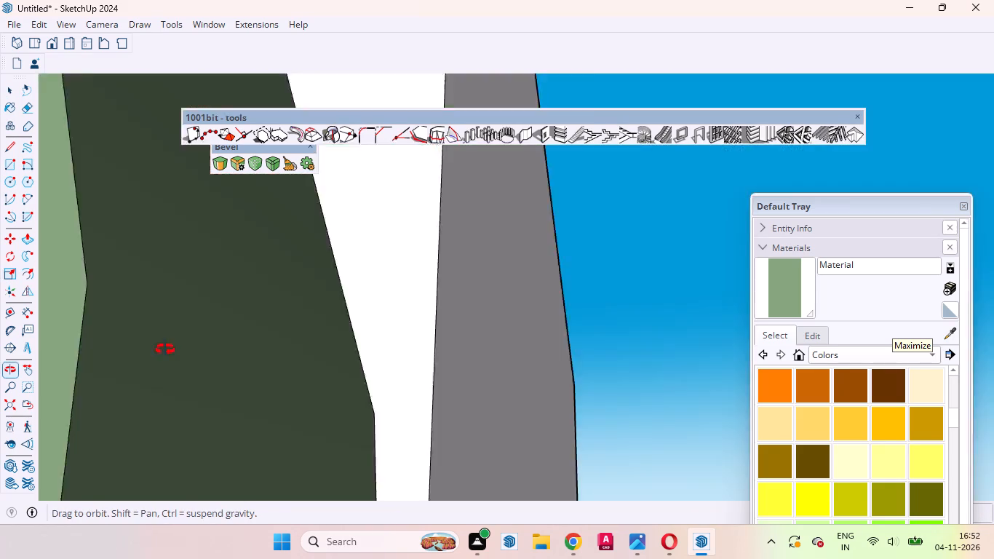
middle_drag(165, 349, 253, 359)
scroll(258, 341, down, 20)
scroll(258, 341, down, 3)
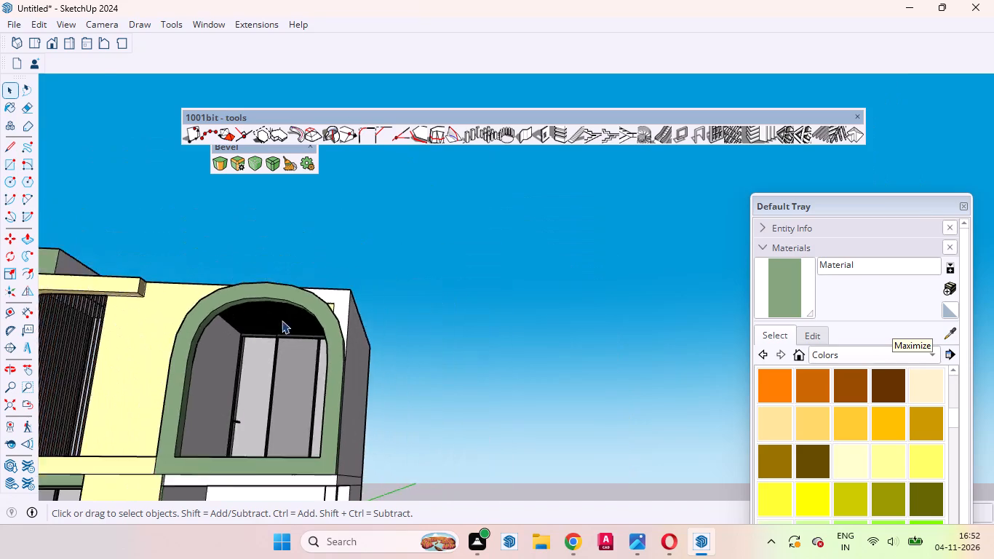
scroll(282, 320, down, 3)
scroll(401, 336, down, 5)
middle_drag(346, 354, 404, 388)
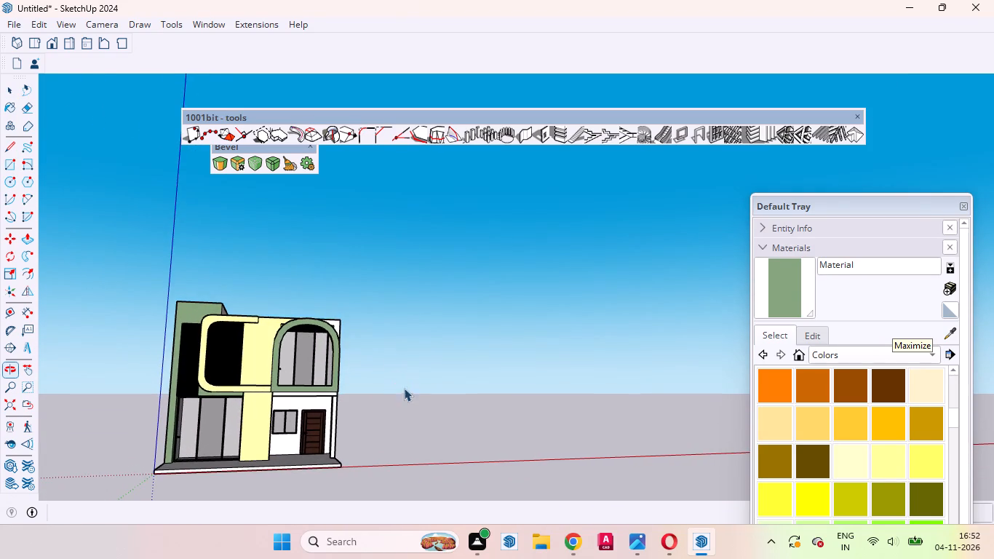
Move the balcony sliding door forward along the green axis, away from the back wall towards the arch.
scroll(239, 328, up, 13)
middle_drag(346, 408, 420, 360)
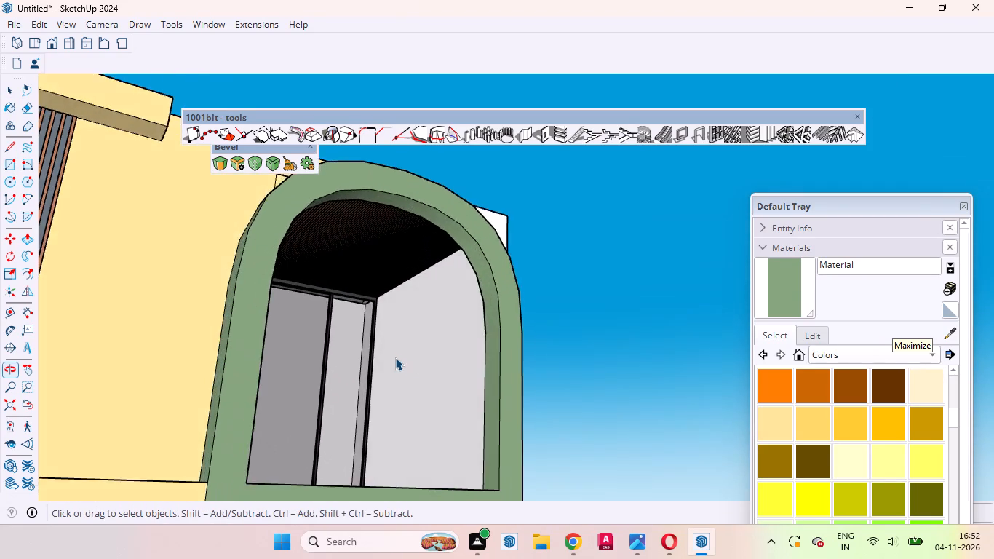
scroll(393, 356, up, 4)
click(362, 277)
scroll(363, 282, up, 4)
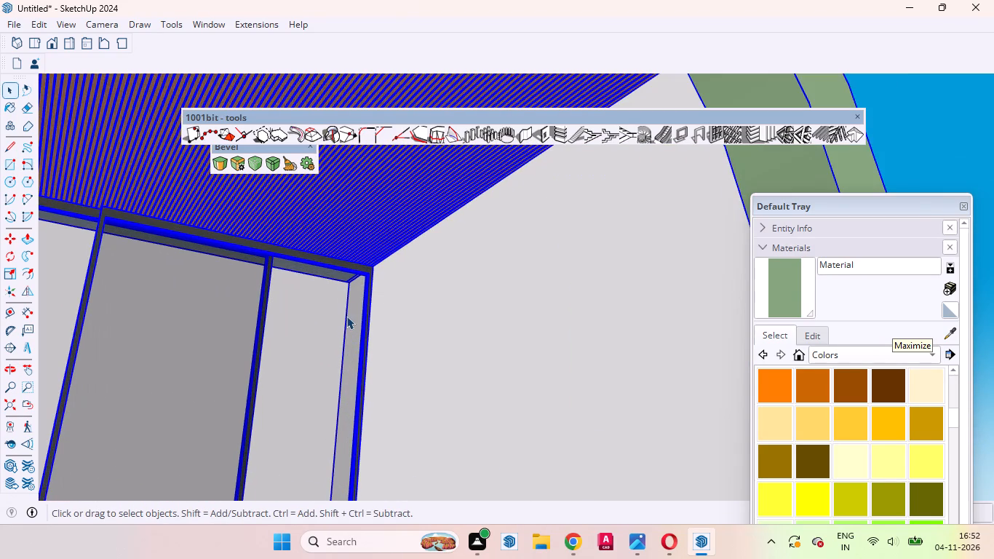
click(346, 316)
double_click(368, 271)
click(360, 288)
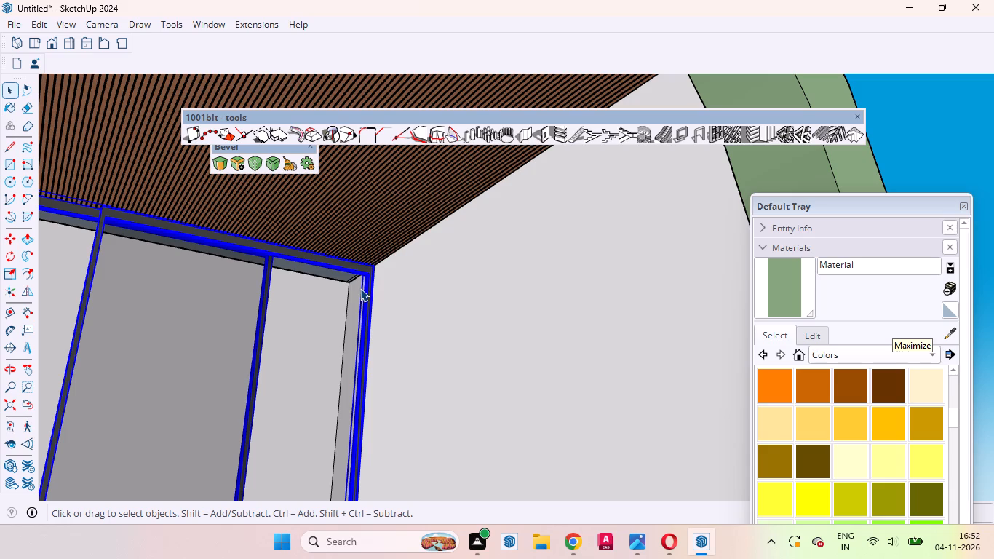
key(m)
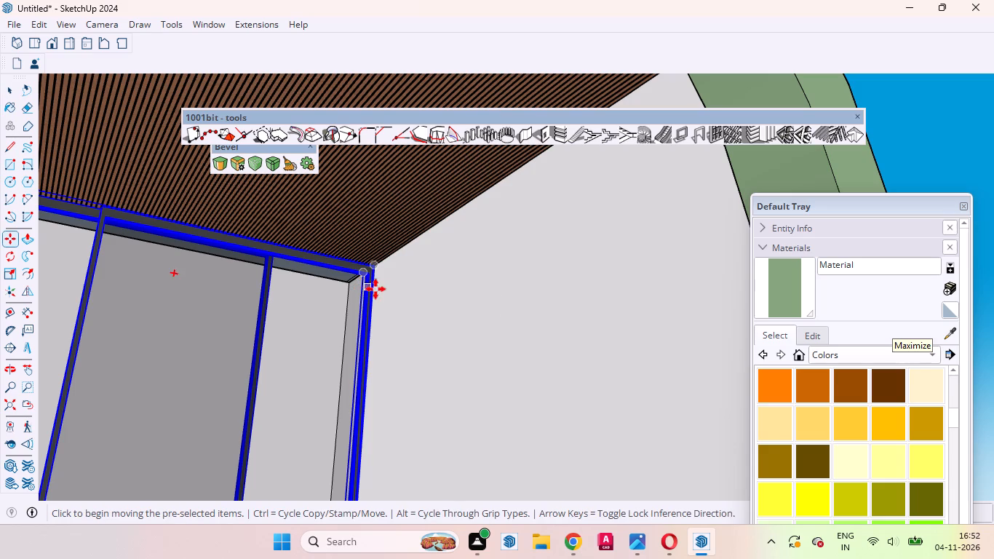
click(389, 290)
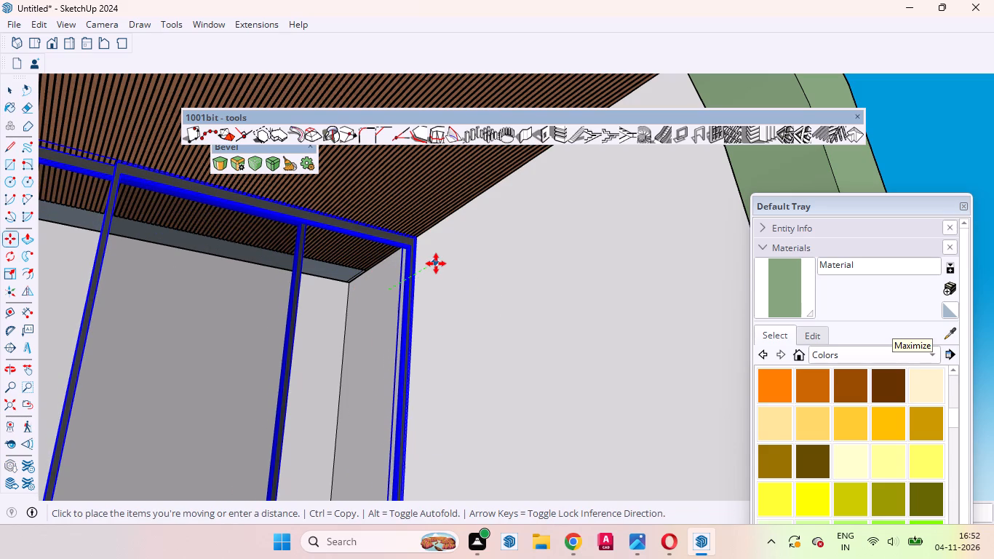
click(437, 262)
scroll(373, 336, down, 15)
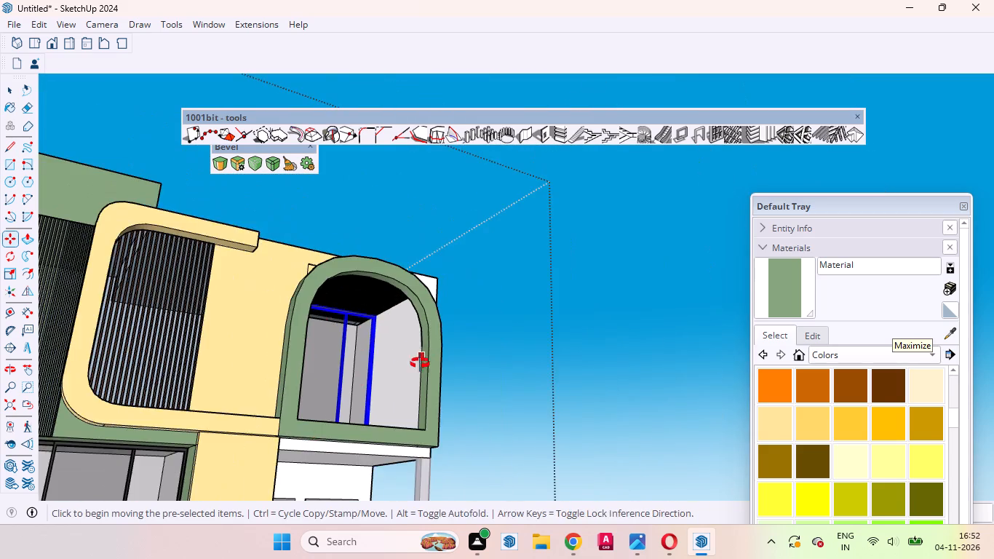
middle_drag(421, 363, 313, 386)
key(space)
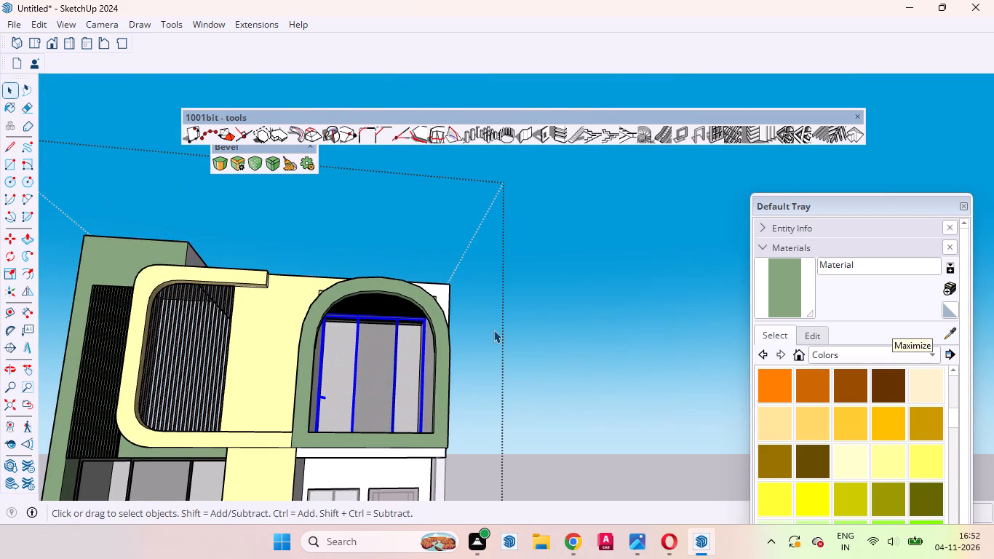
click(497, 336)
Scale the slatted ceiling's depth down about its front side so its rear edge ends at the sliding door's top frame.
scroll(426, 344, up, 6)
middle_drag(408, 328, 356, 330)
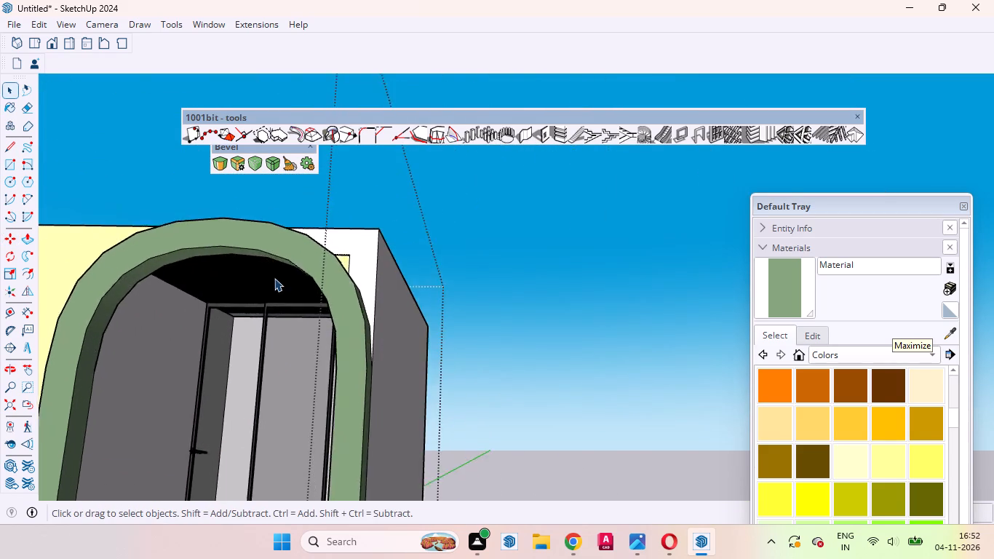
scroll(273, 278, up, 10)
scroll(240, 307, down, 6)
middle_drag(305, 350, 338, 280)
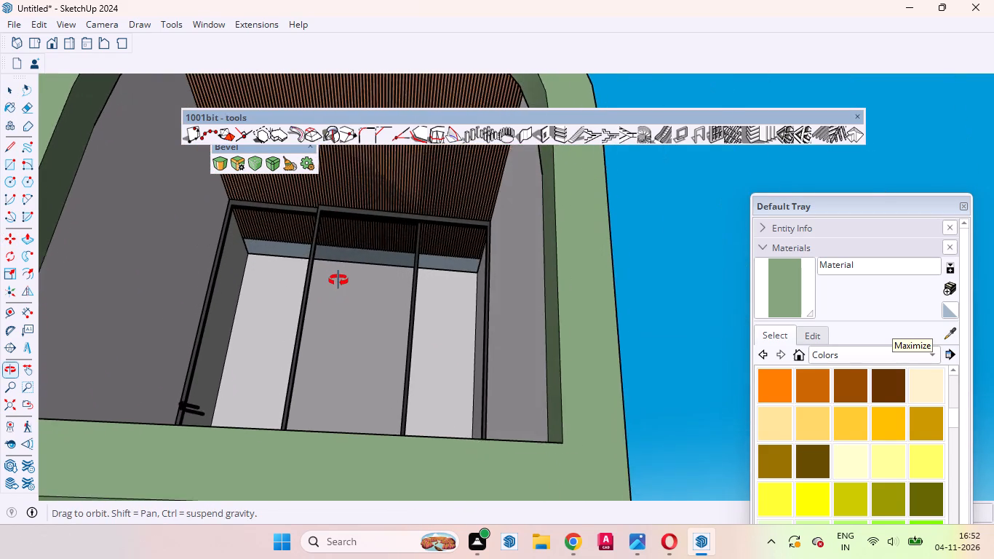
middle_drag(338, 280, 335, 284)
click(360, 189)
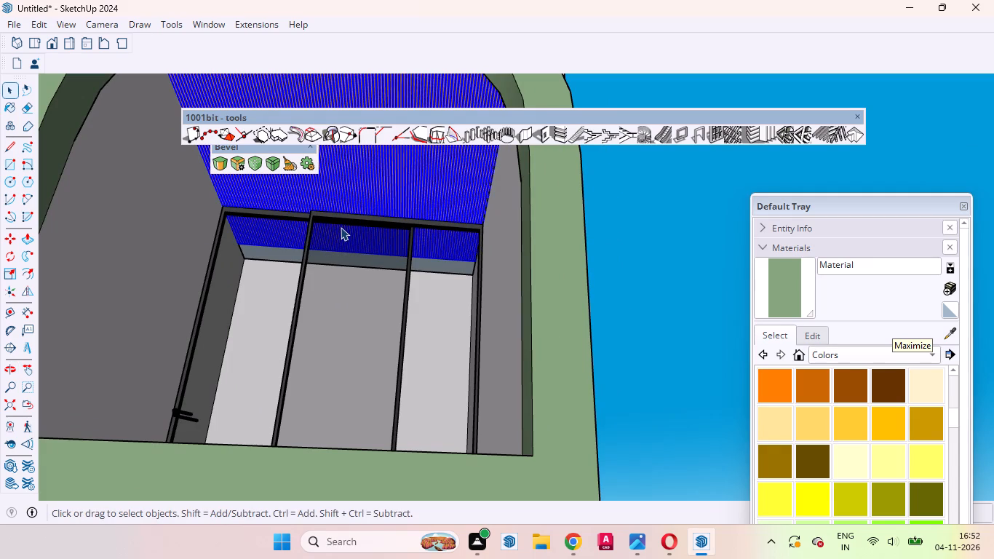
key(s)
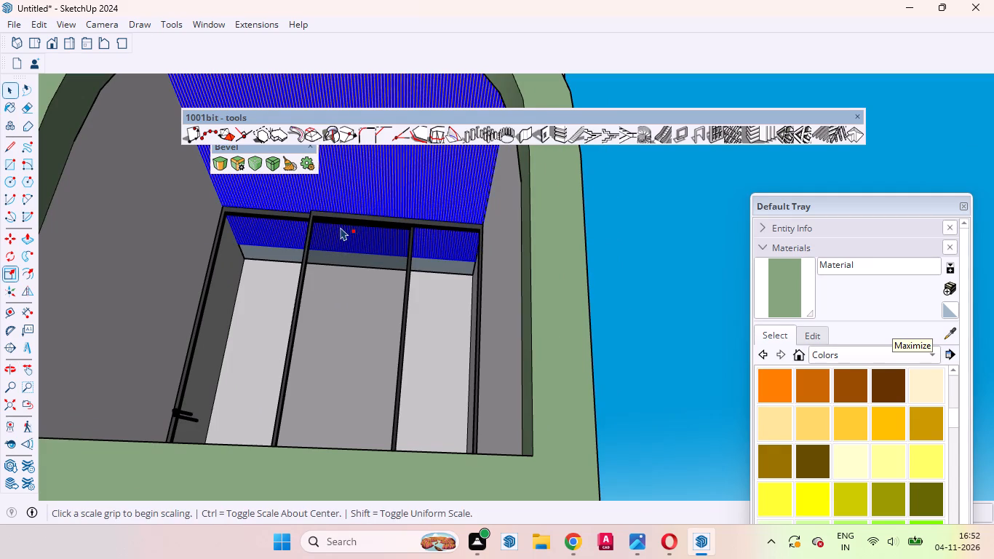
scroll(383, 239, up, 10)
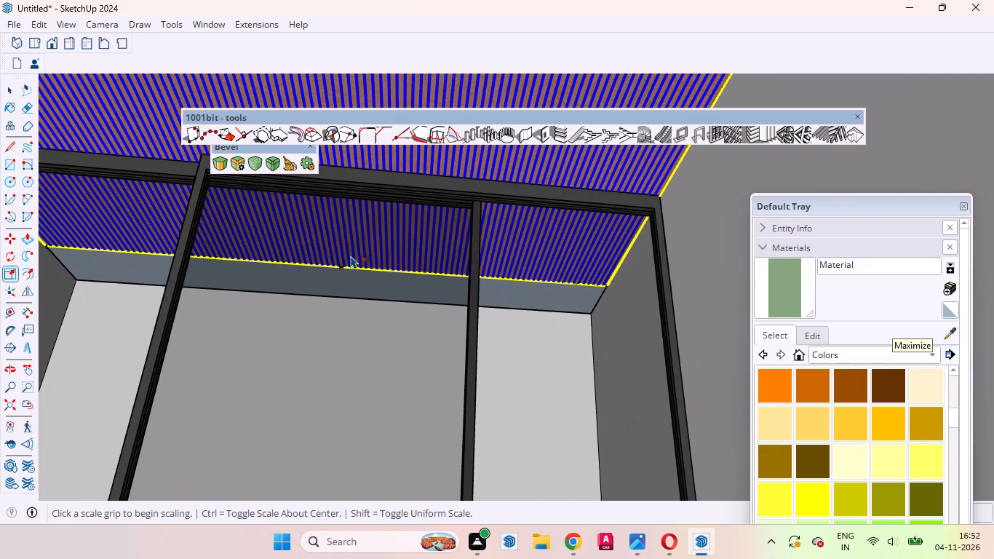
scroll(344, 263, up, 10)
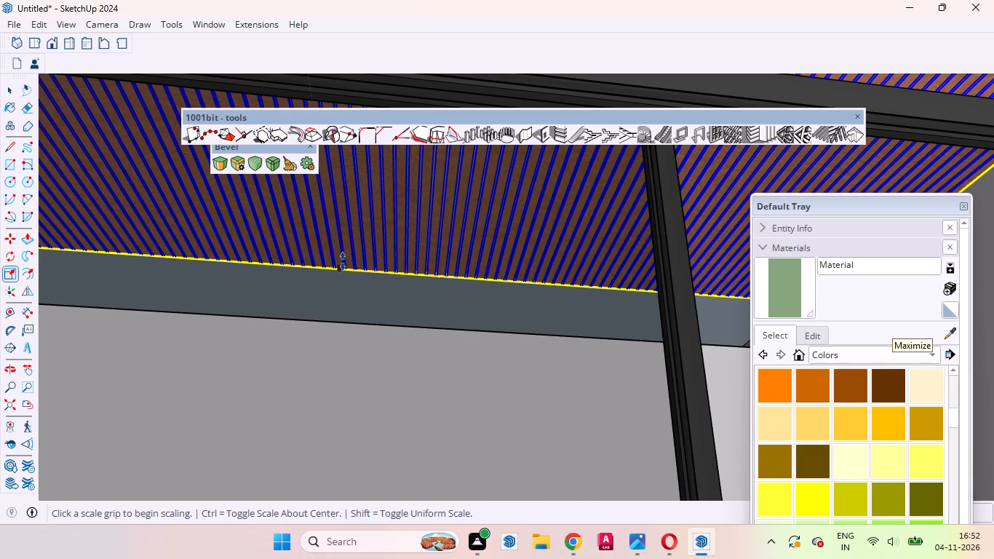
click(343, 261)
scroll(346, 243, down, 11)
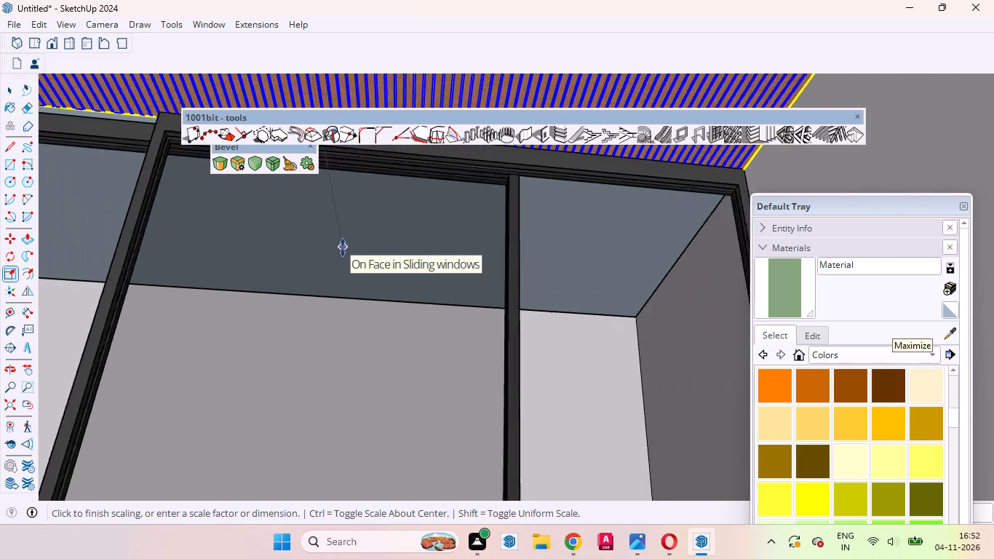
scroll(343, 247, down, 1)
click(367, 175)
scroll(333, 261, down, 4)
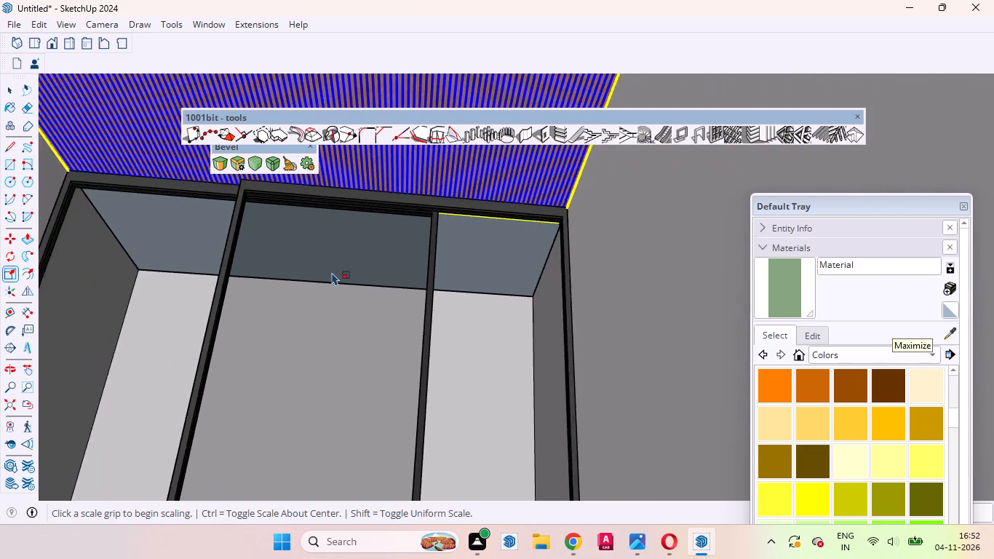
scroll(332, 272, down, 6)
scroll(334, 279, up, 2)
scroll(335, 285, down, 11)
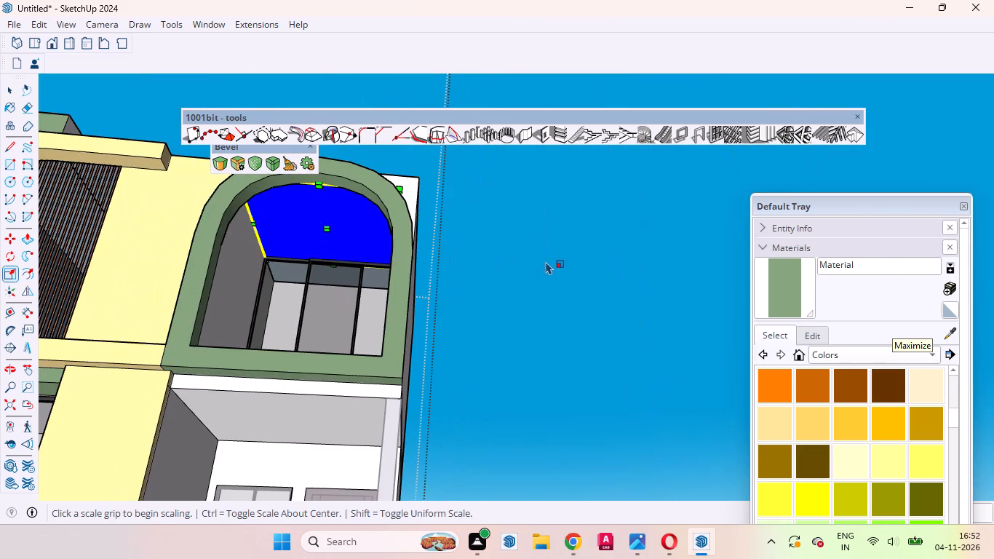
key(space)
click(546, 261)
Inspect the shortened balcony ceiling, the sliding door and the ground-floor porch with its column from several angles.
middle_drag(414, 277, 476, 442)
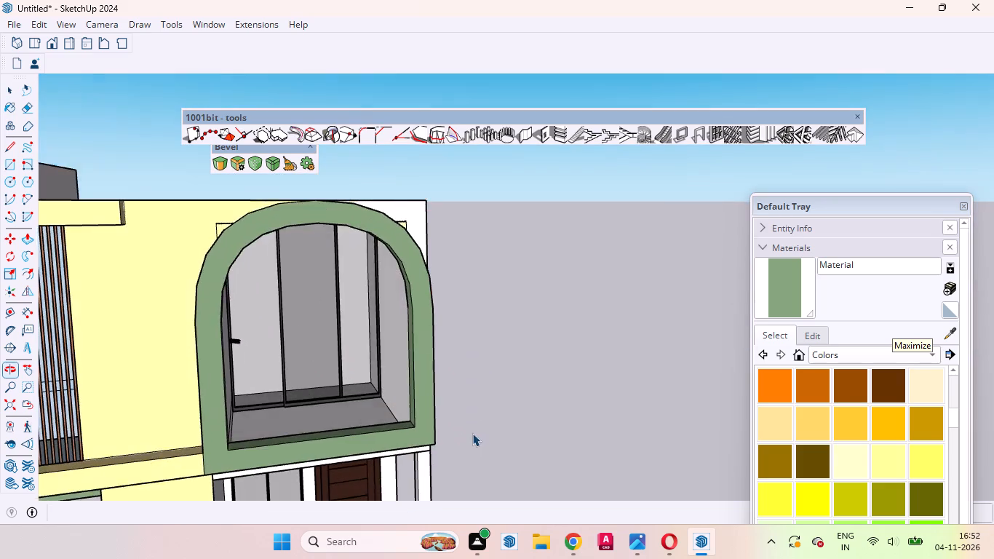
scroll(471, 365, down, 5)
scroll(422, 343, up, 6)
middle_drag(420, 329, 332, 240)
scroll(332, 240, up, 11)
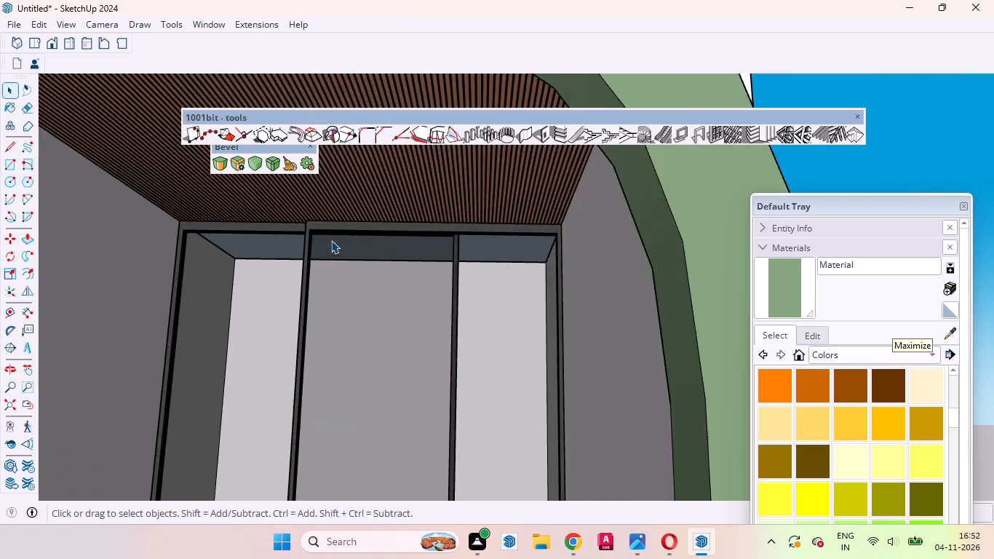
middle_drag(322, 248, 320, 240)
scroll(328, 275, down, 14)
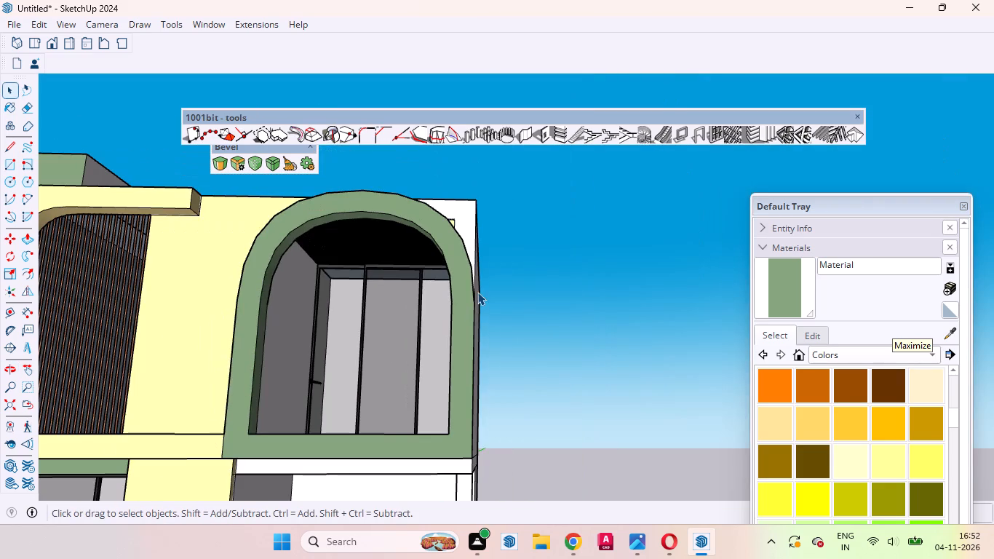
scroll(662, 279, down, 8)
middle_drag(640, 290, 588, 293)
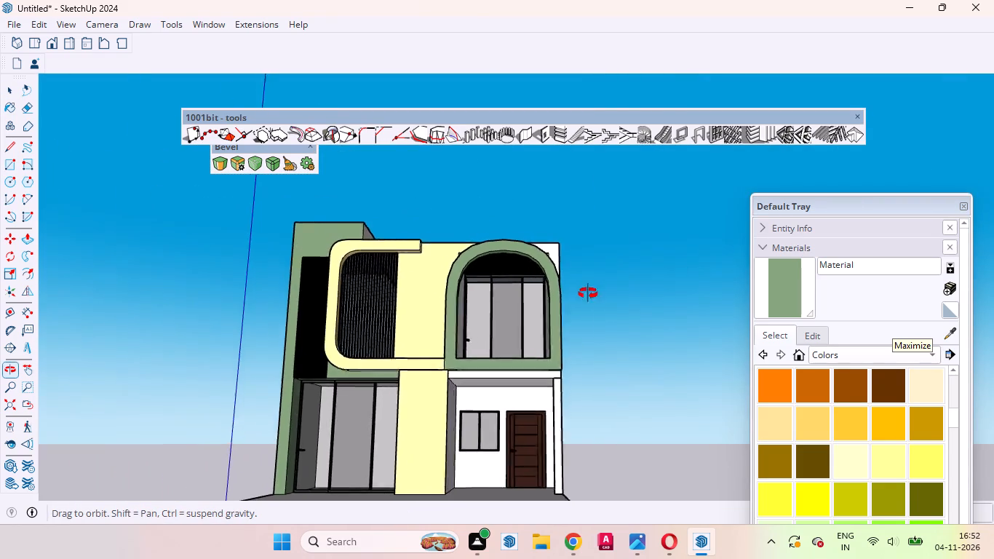
middle_drag(588, 293, 493, 431)
scroll(484, 399, up, 6)
middle_drag(484, 397, 445, 312)
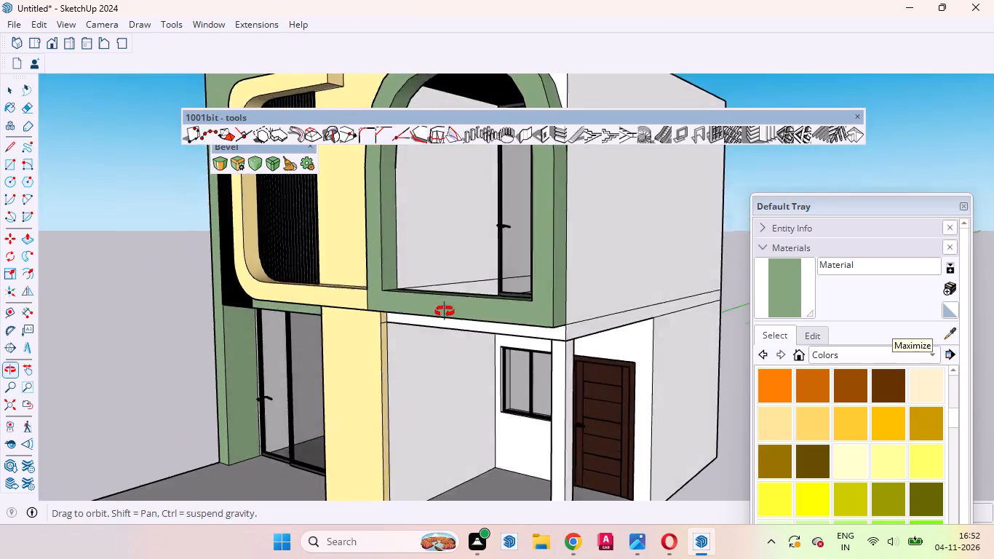
middle_drag(445, 312, 424, 273)
scroll(424, 272, up, 4)
scroll(429, 271, down, 10)
scroll(473, 303, up, 5)
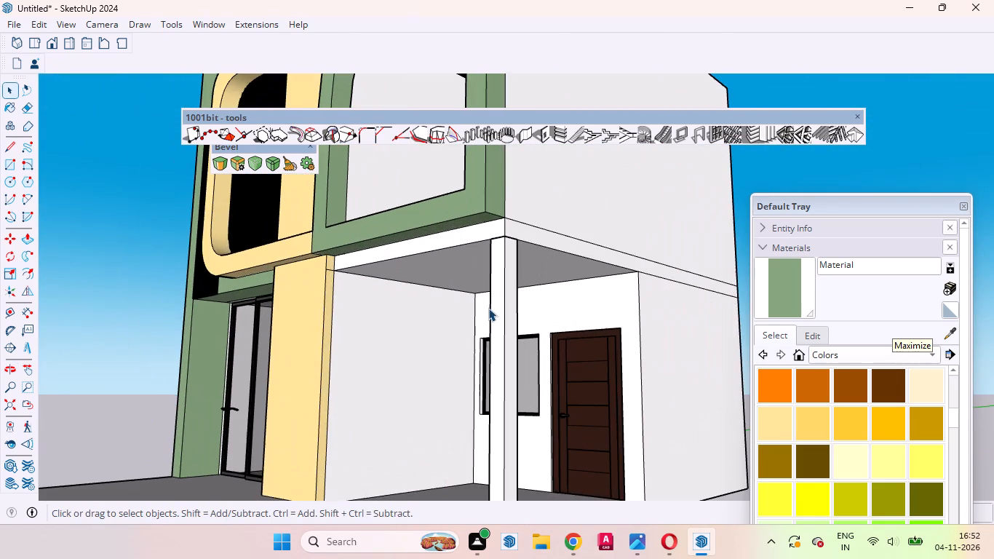
scroll(583, 339, down, 6)
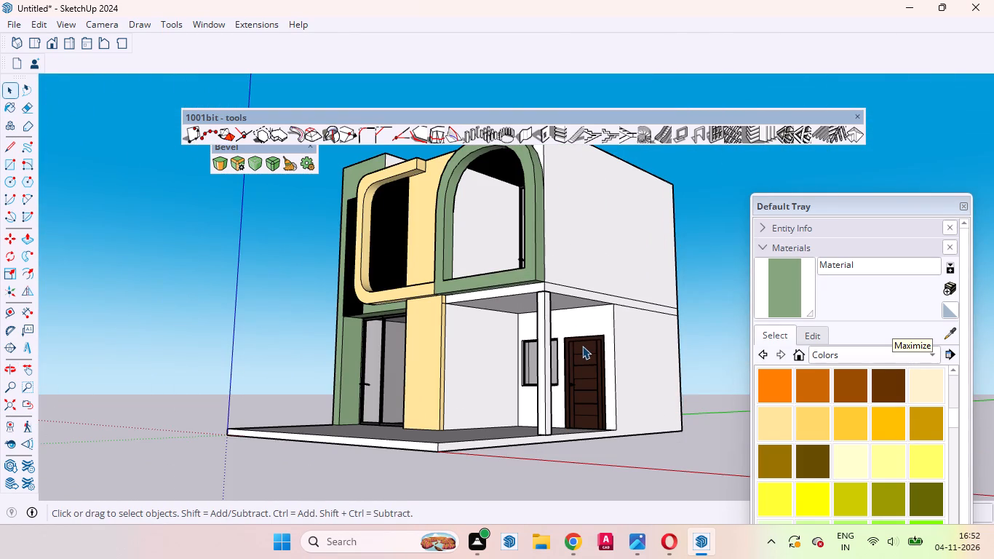
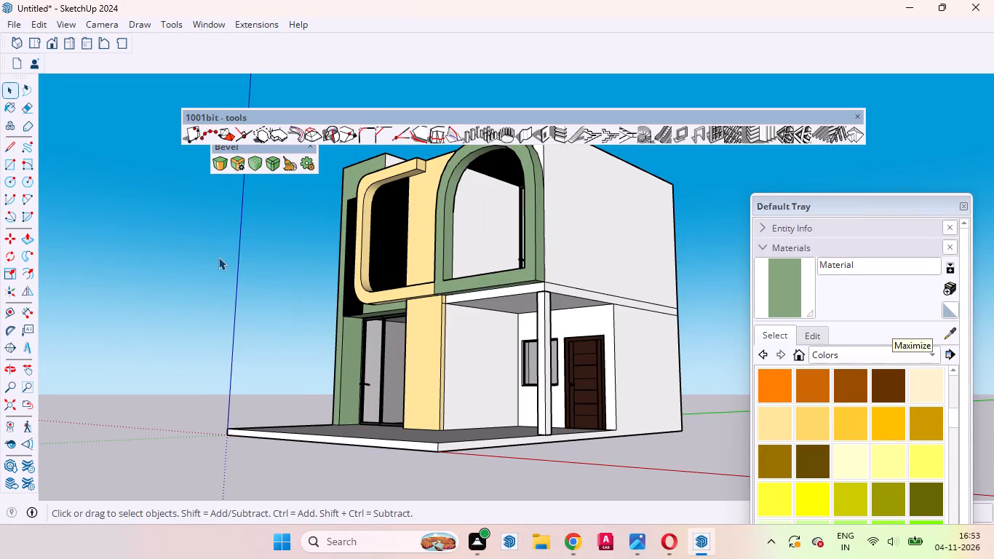
Sample the cream Color D02 material from the upper-level wall beside the slatted opening.
scroll(432, 190, up, 8)
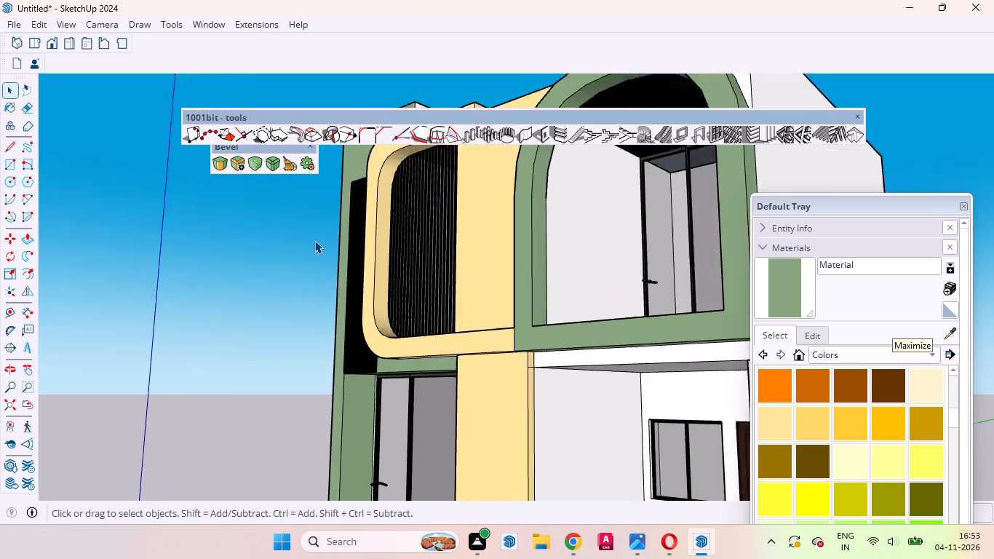
scroll(314, 240, up, 14)
middle_drag(422, 349, 601, 429)
scroll(485, 330, down, 6)
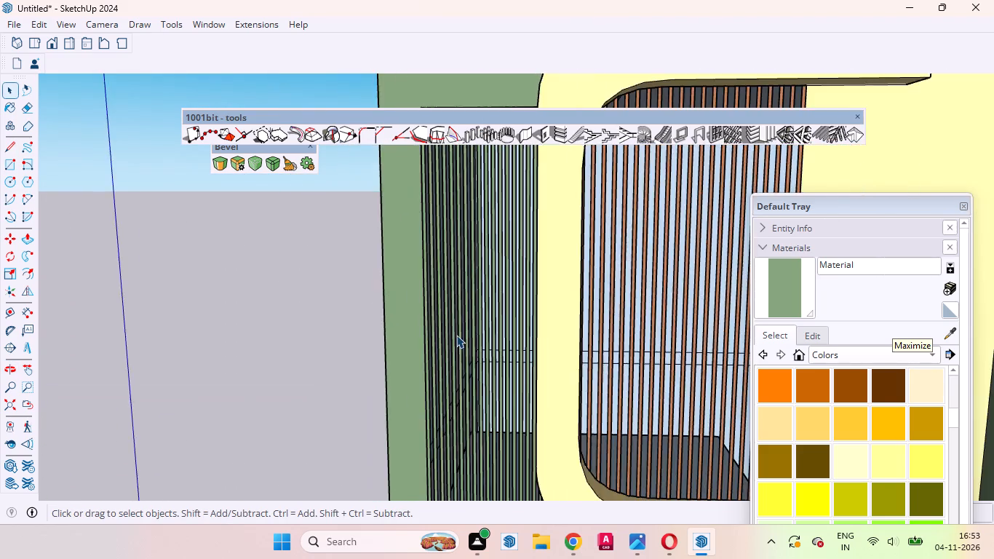
scroll(456, 335, down, 15)
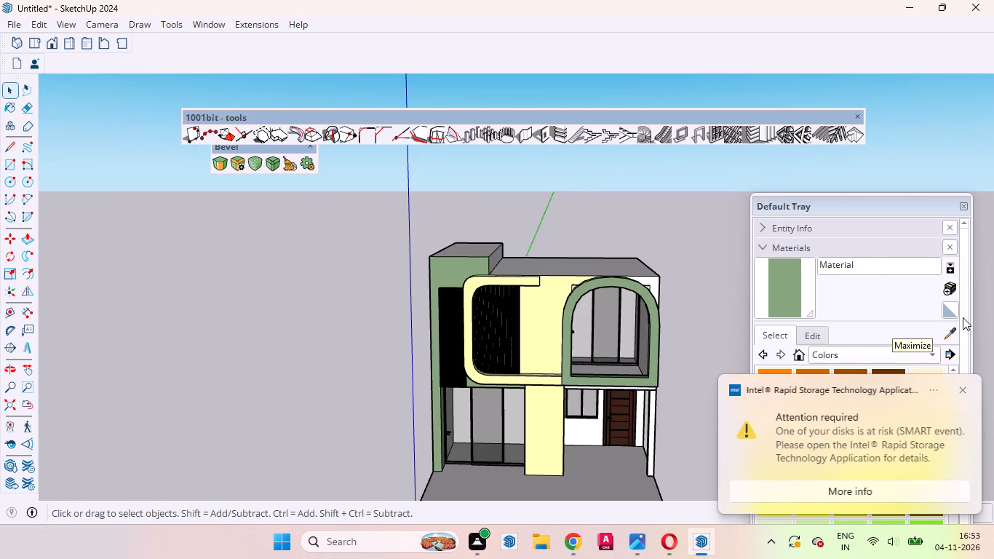
click(942, 336)
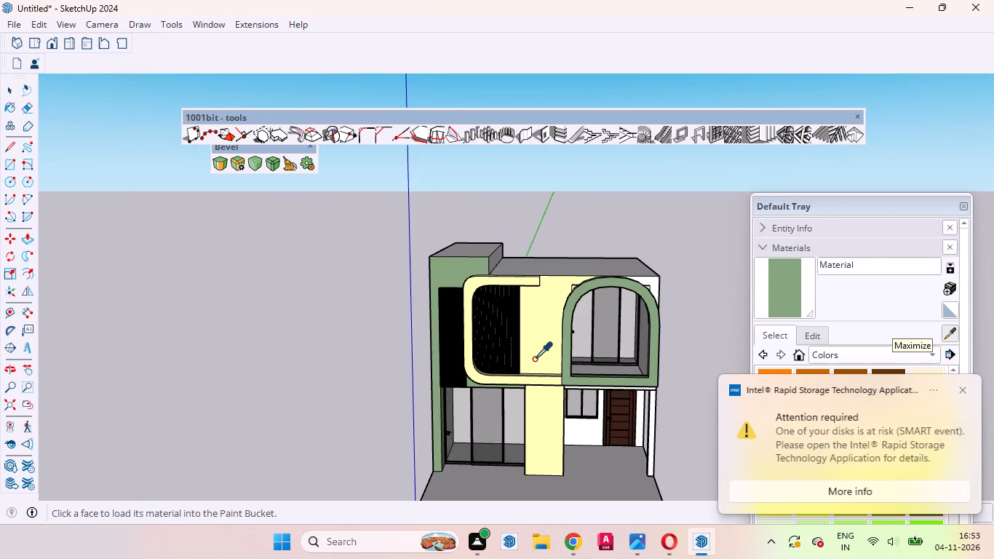
scroll(534, 359, up, 10)
click(550, 285)
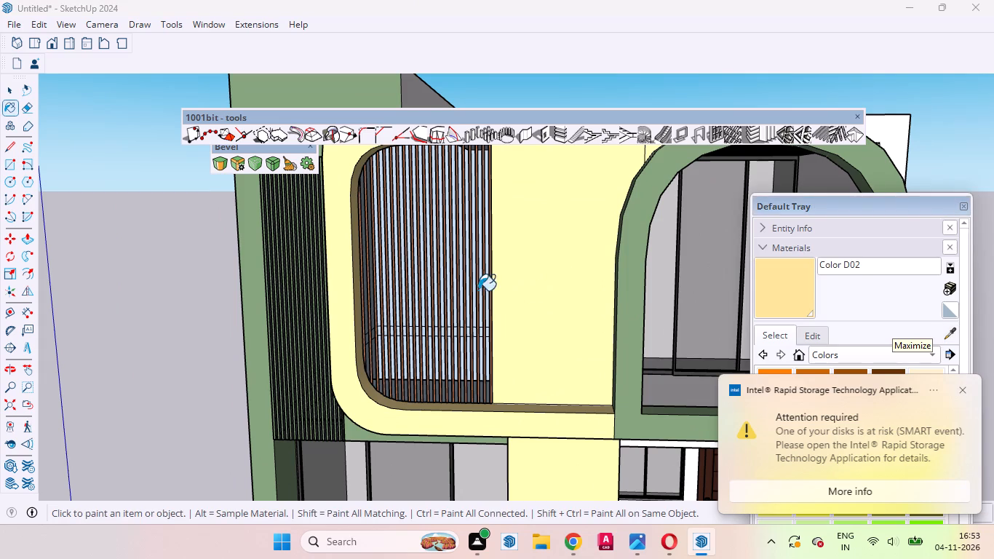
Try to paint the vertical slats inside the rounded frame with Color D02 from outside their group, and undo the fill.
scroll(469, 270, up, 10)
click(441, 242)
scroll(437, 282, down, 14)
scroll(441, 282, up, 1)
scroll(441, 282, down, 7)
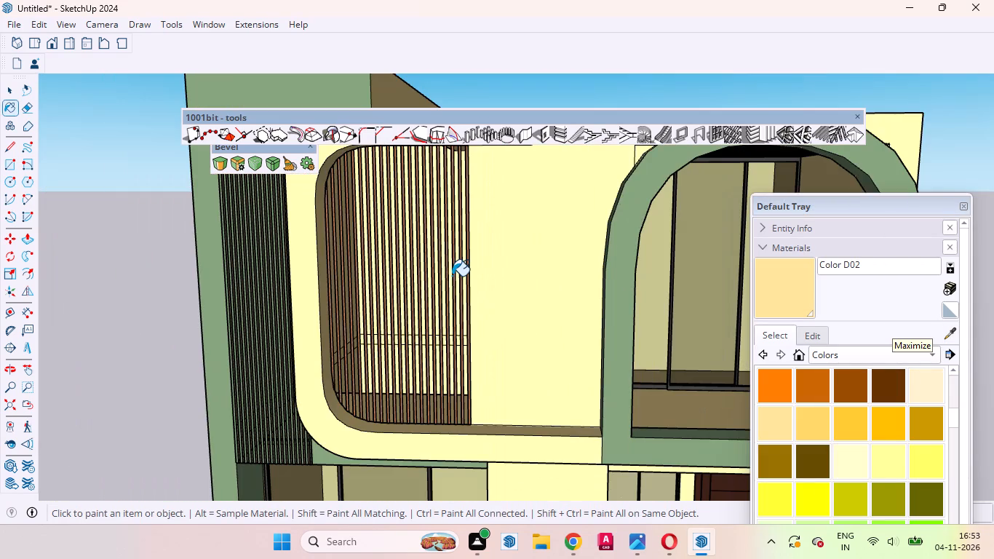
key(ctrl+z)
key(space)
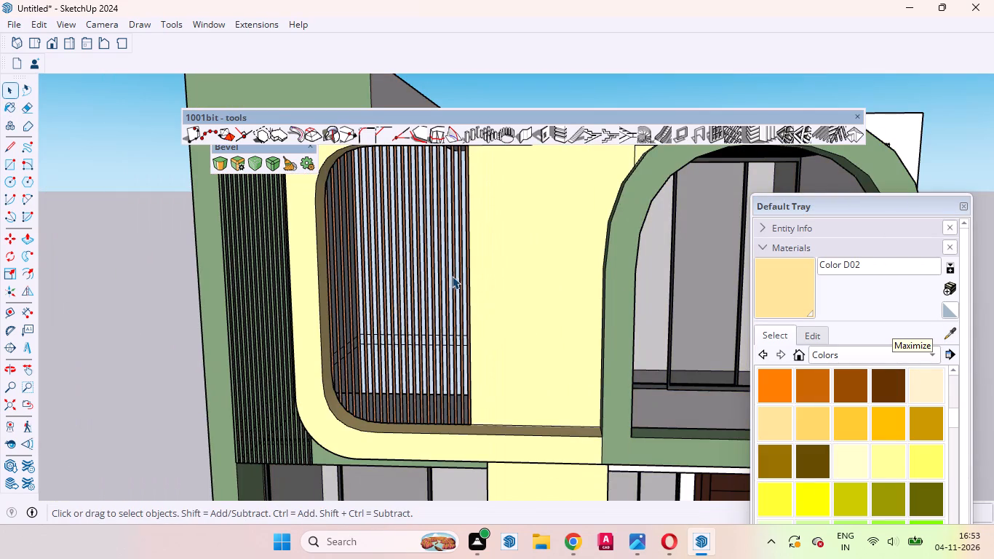
Open the house group and paint the vertical slats inside the rounded cream frame with Color D02.
scroll(452, 277, up, 5)
click(452, 277)
double_click(452, 277)
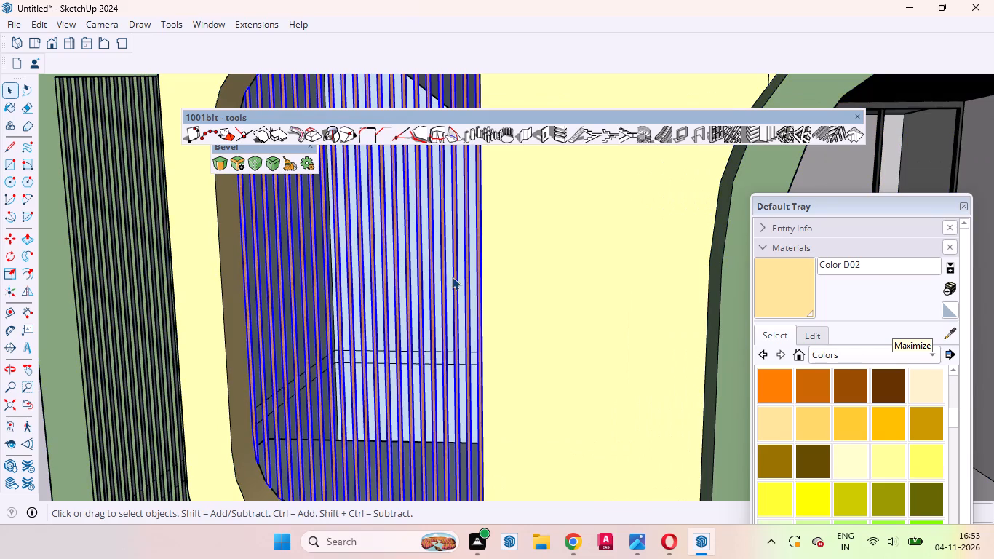
click(457, 278)
click(782, 302)
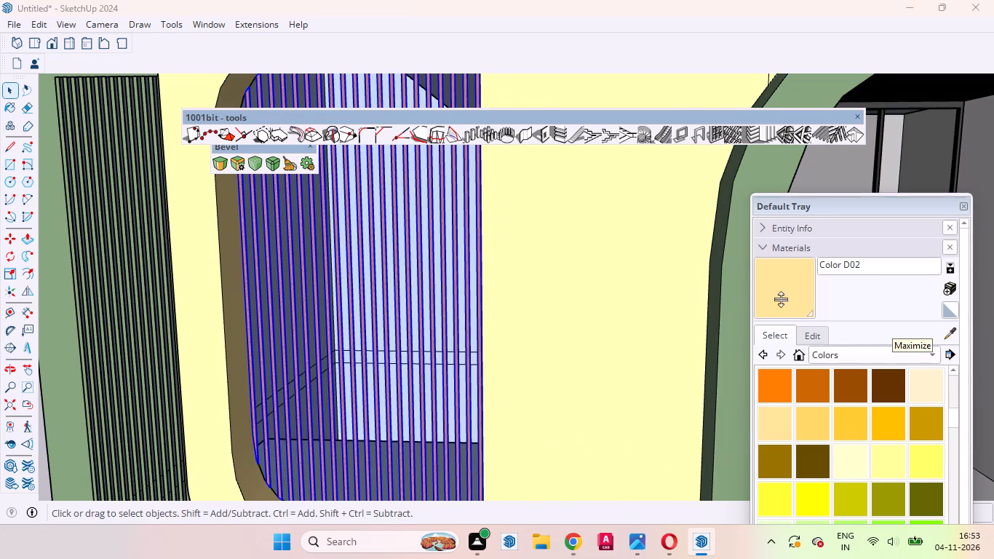
click(431, 287)
scroll(420, 348, down, 8)
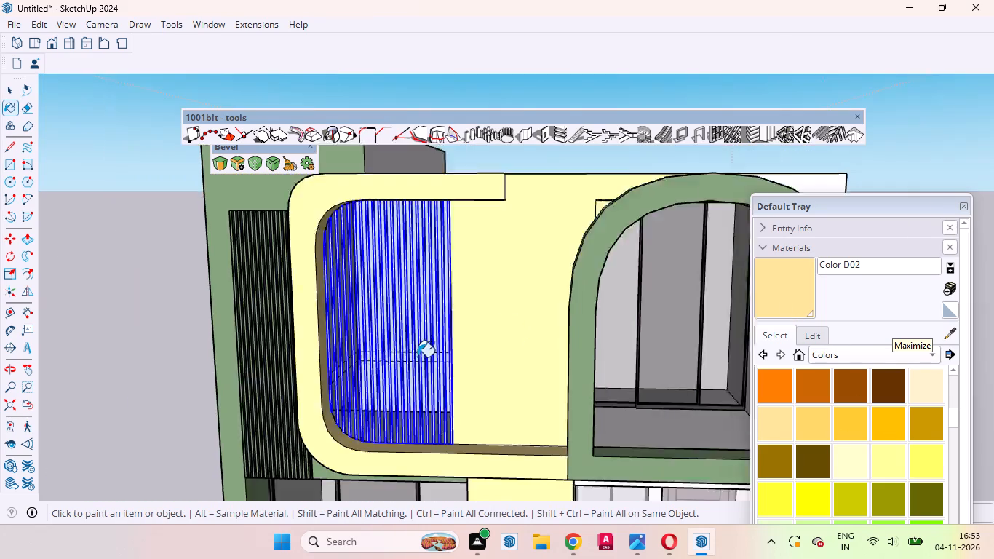
scroll(417, 357, down, 2)
key(space)
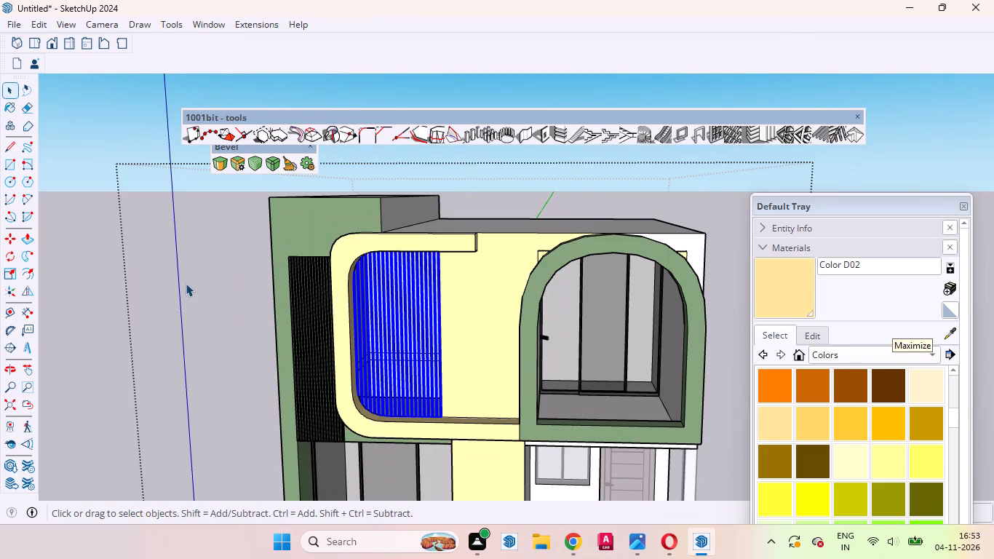
click(186, 283)
Inspect the repainted slats and the whole facade up close and from several angles, leaving the house group.
scroll(285, 277, up, 11)
middle_drag(470, 230, 421, 203)
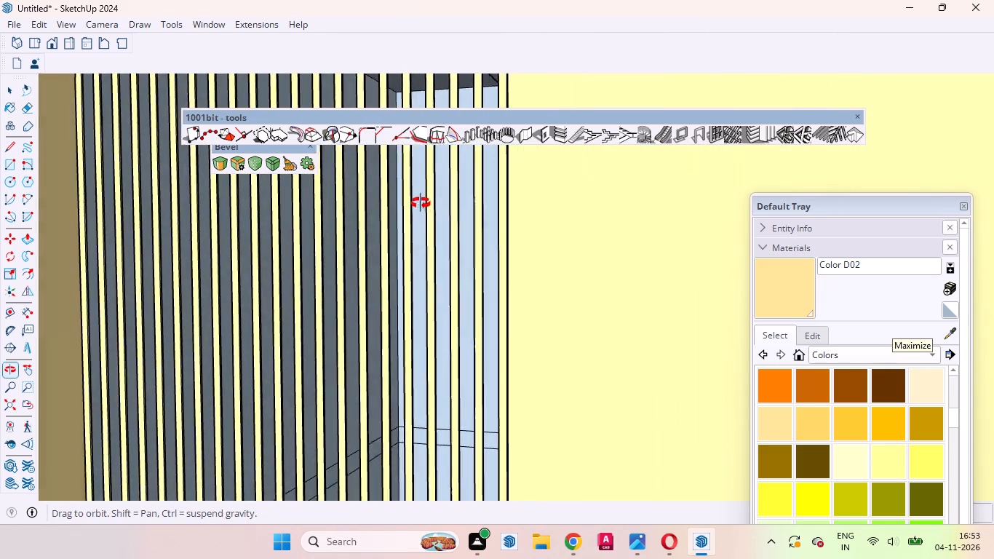
middle_drag(421, 203, 421, 204)
scroll(429, 251, down, 17)
middle_drag(441, 284, 478, 336)
scroll(479, 336, up, 2)
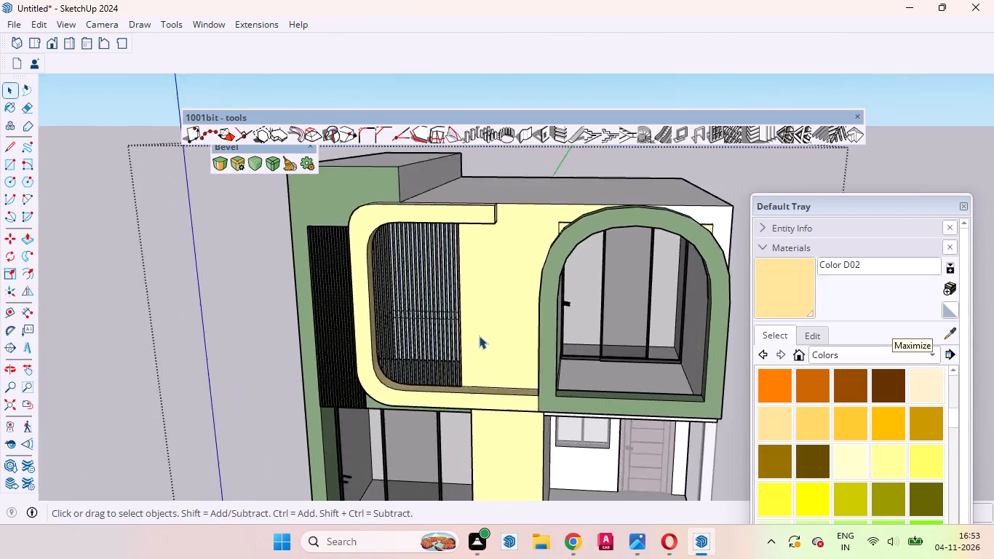
scroll(479, 336, up, 10)
middle_drag(421, 355, 576, 387)
scroll(512, 346, down, 17)
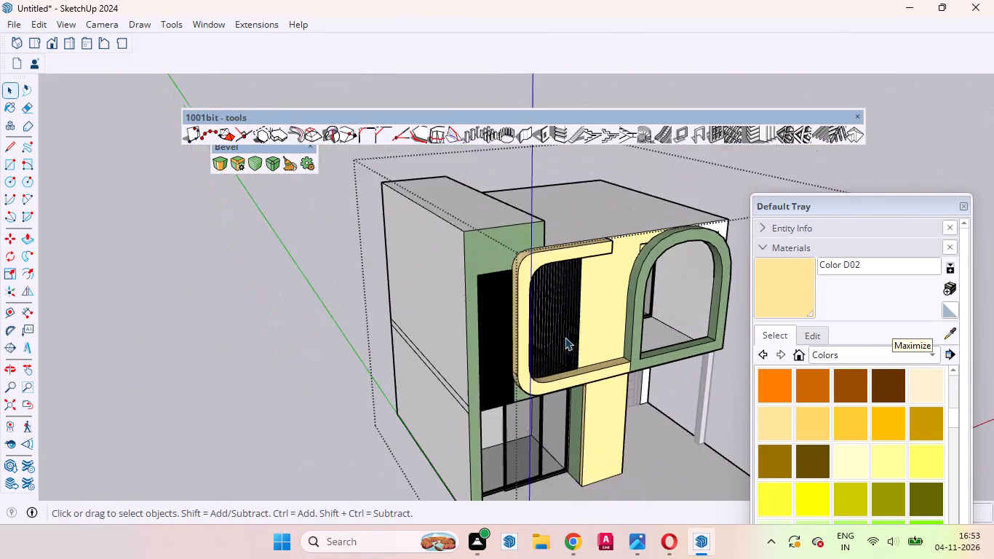
middle_drag(565, 345, 514, 263)
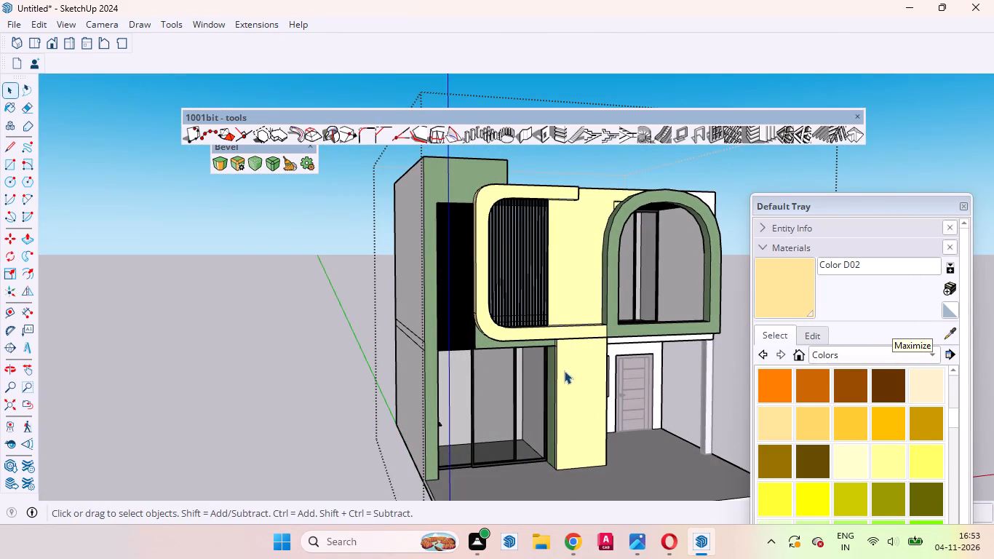
scroll(562, 368, down, 3)
click(338, 392)
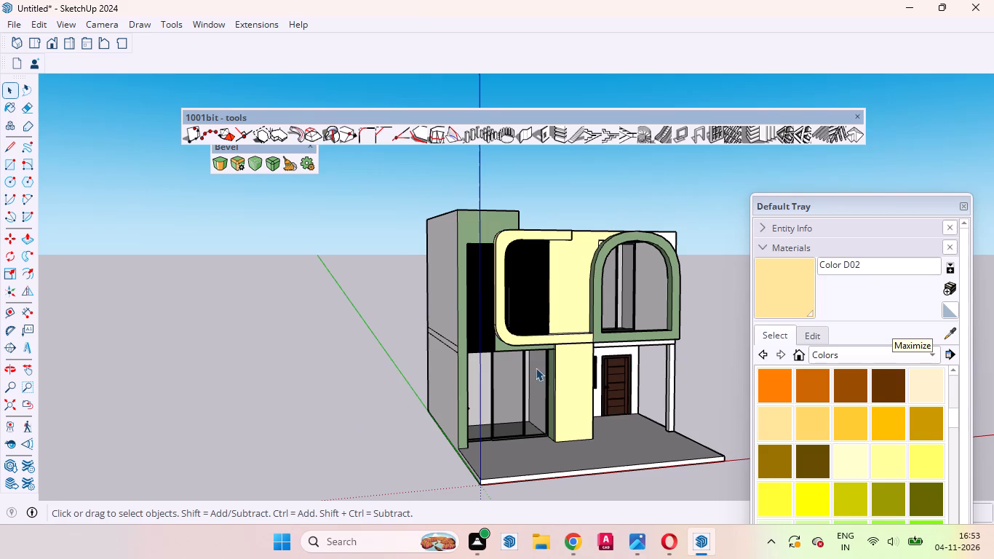
middle_drag(542, 354, 431, 318)
scroll(465, 325, up, 4)
middle_drag(506, 289, 448, 306)
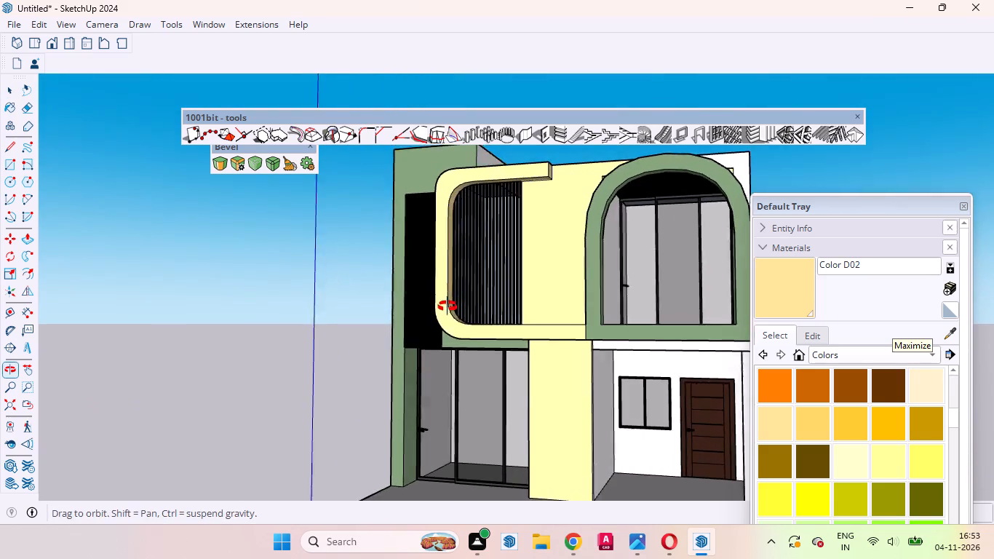
middle_drag(448, 306, 448, 307)
scroll(450, 332, up, 1)
scroll(436, 532, down, 2)
scroll(436, 534, up, 1)
scroll(436, 535, down, 13)
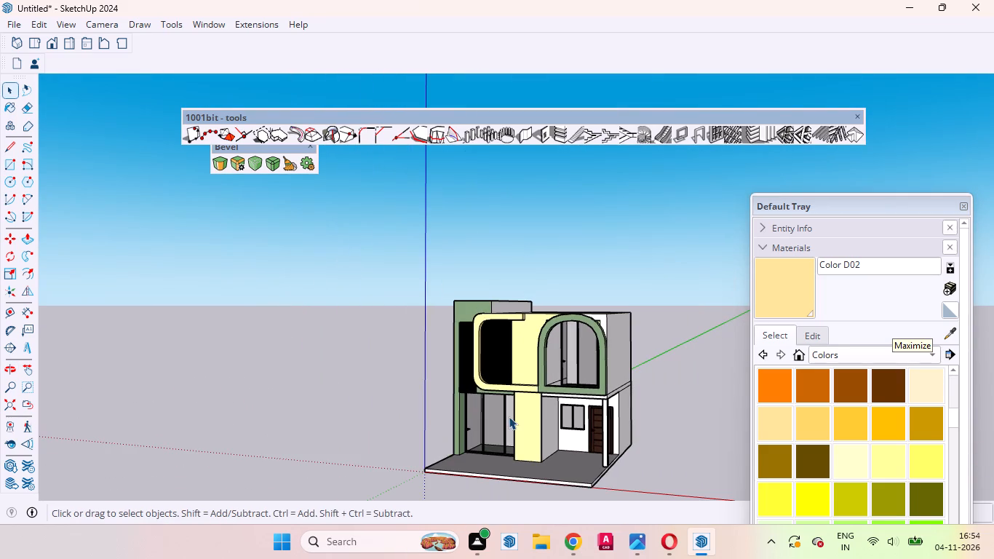
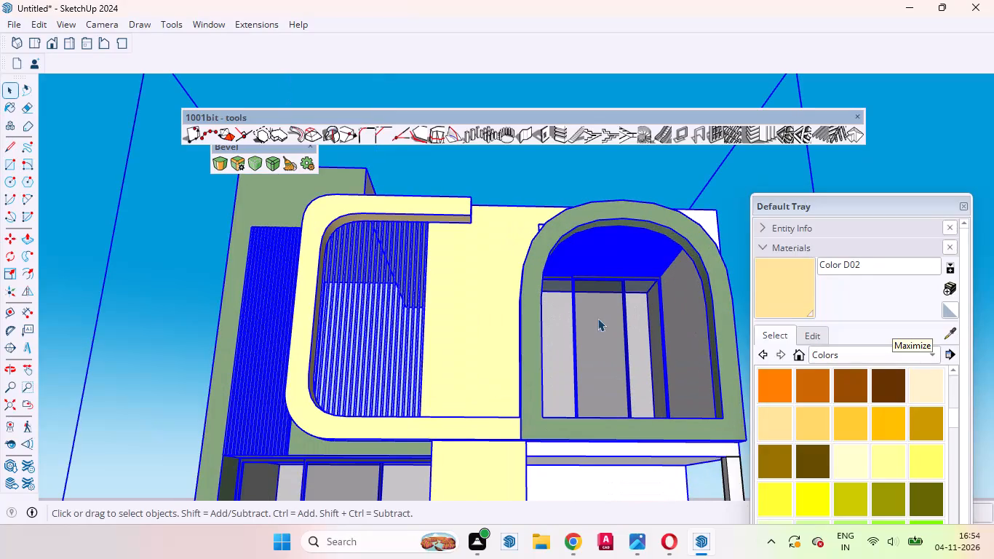
Open the house group for editing at the window inside the arched green frame.
double_click(597, 325)
click(602, 327)
right_click(602, 328)
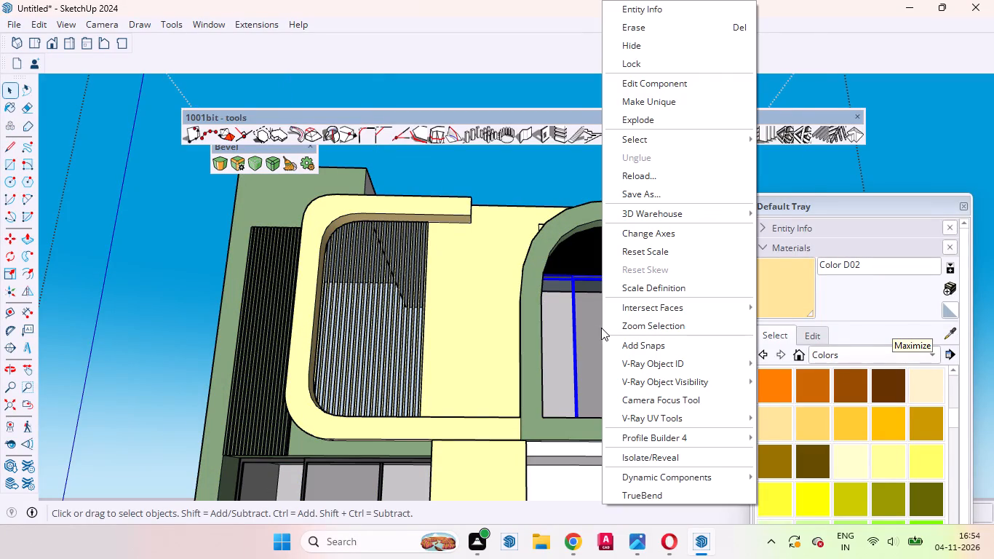
click(498, 178)
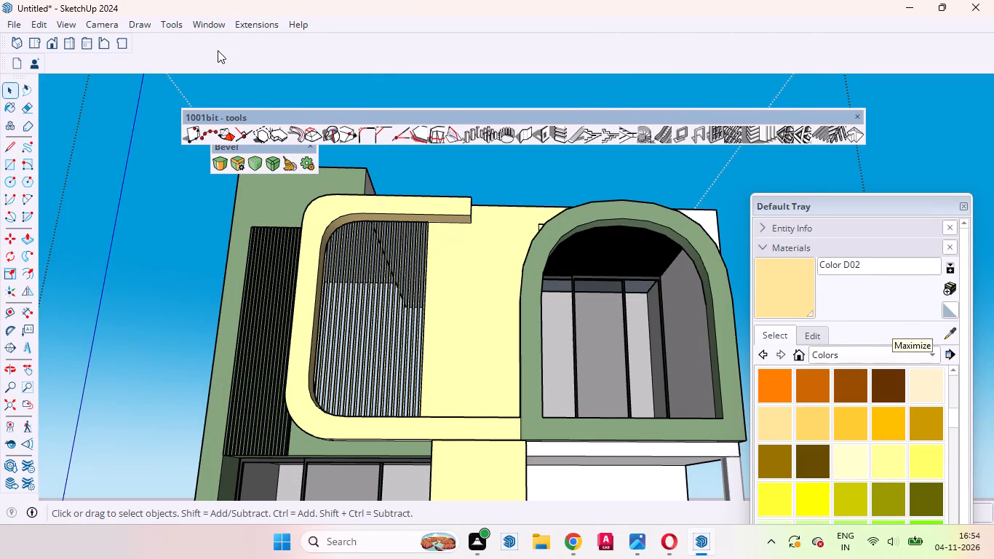
Open 3D Warehouse and replace the door search with a model search for "curtrain".
click(223, 28)
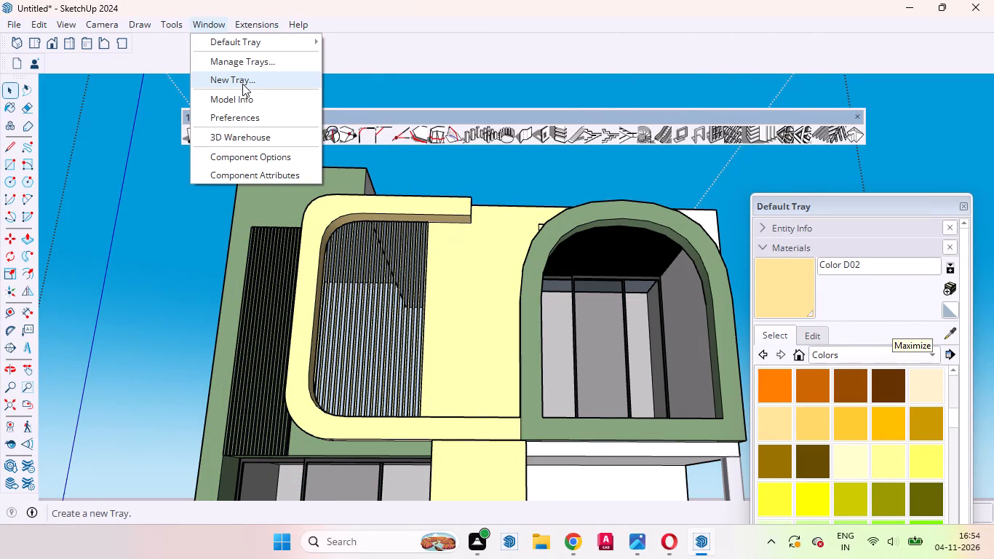
click(254, 132)
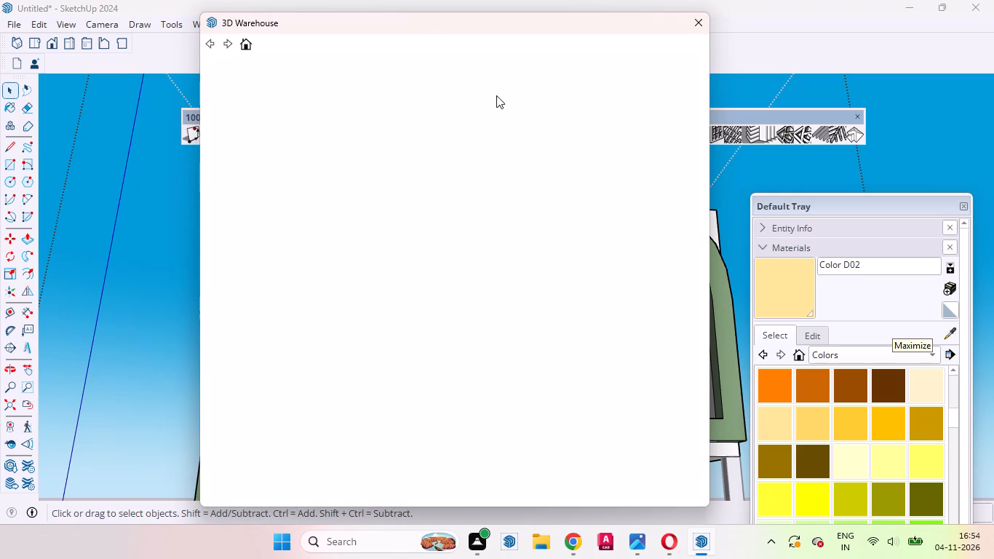
drag(506, 23, 498, 0)
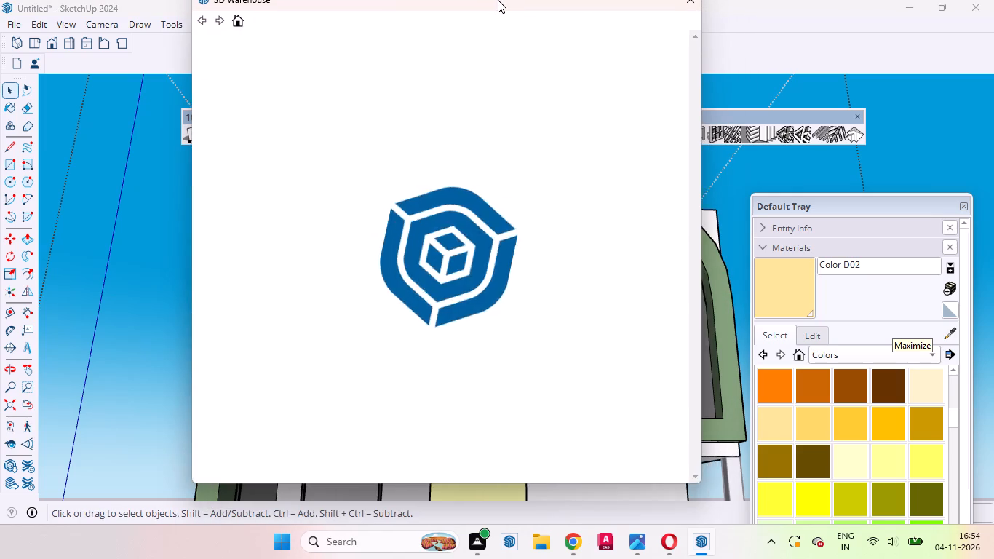
drag(498, 0, 499, 18)
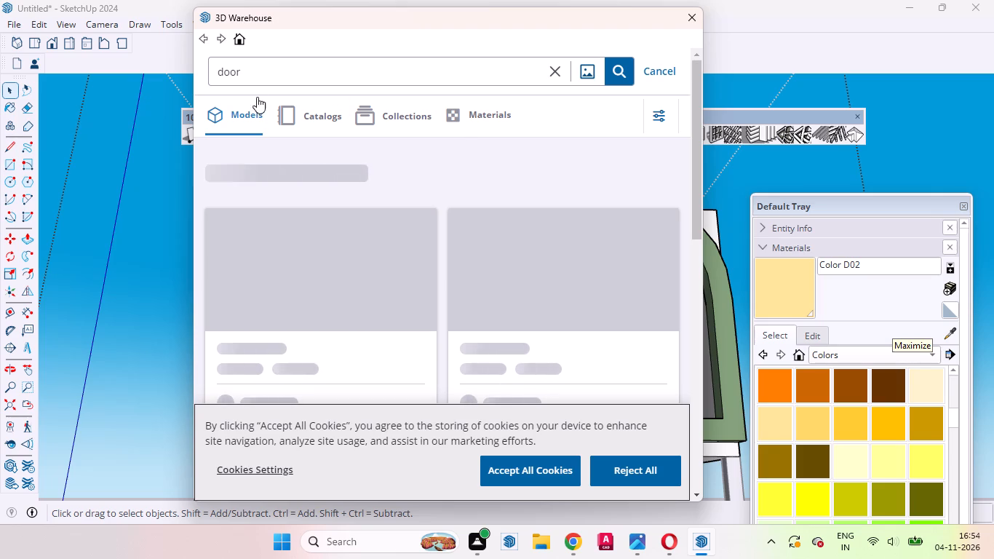
drag(311, 68, 285, 68)
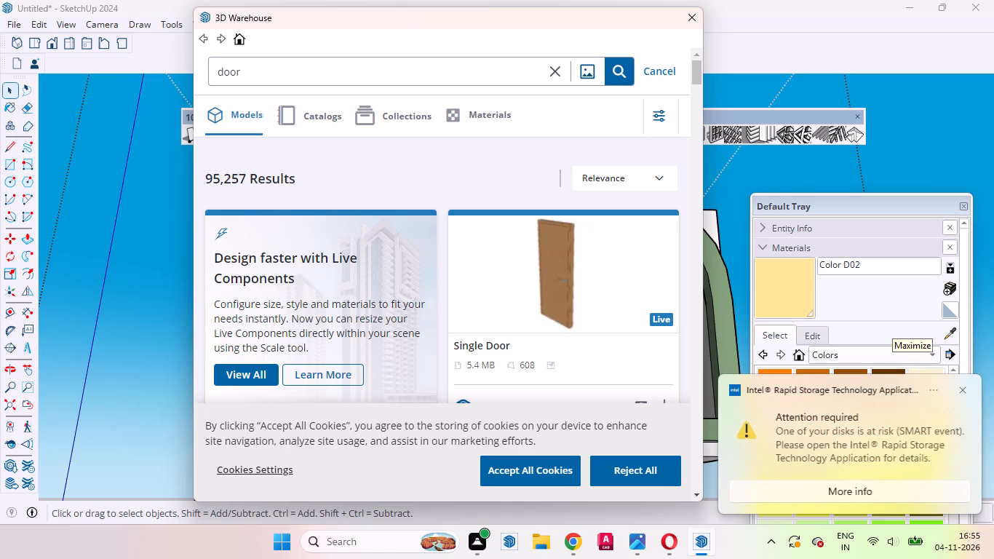
key(BackSpace)
key(BackSpace)
key(BackSpace)
key(BackSpace)
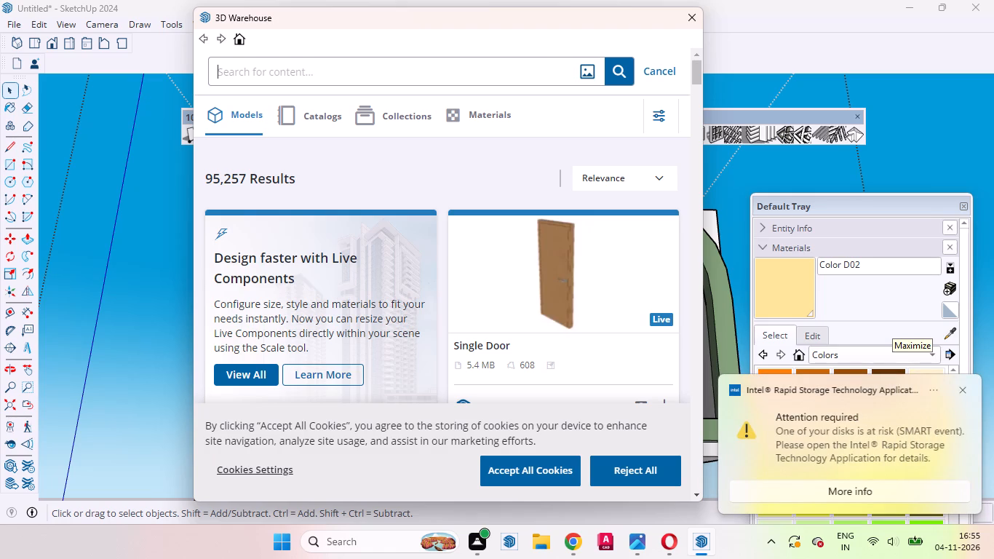
click(319, 79)
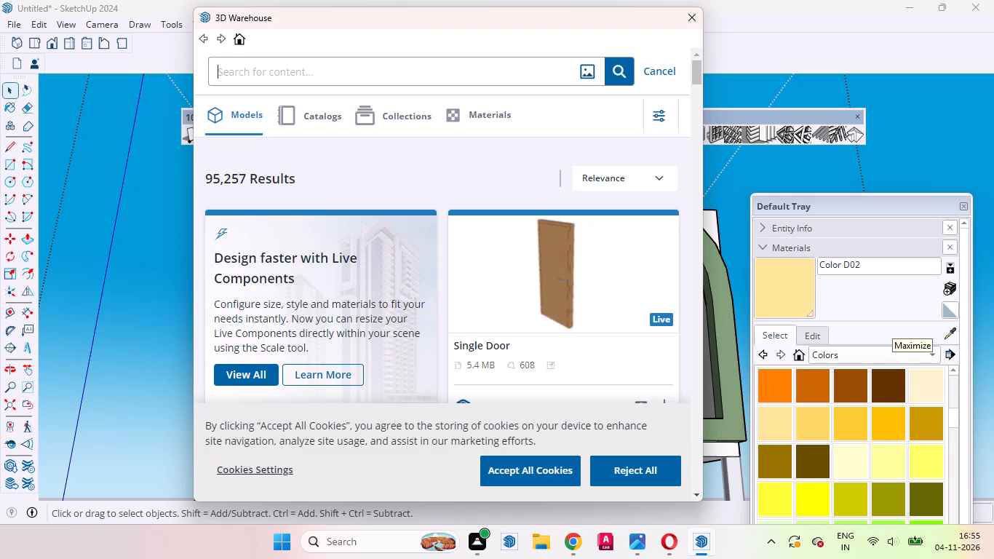
text(curtrain)
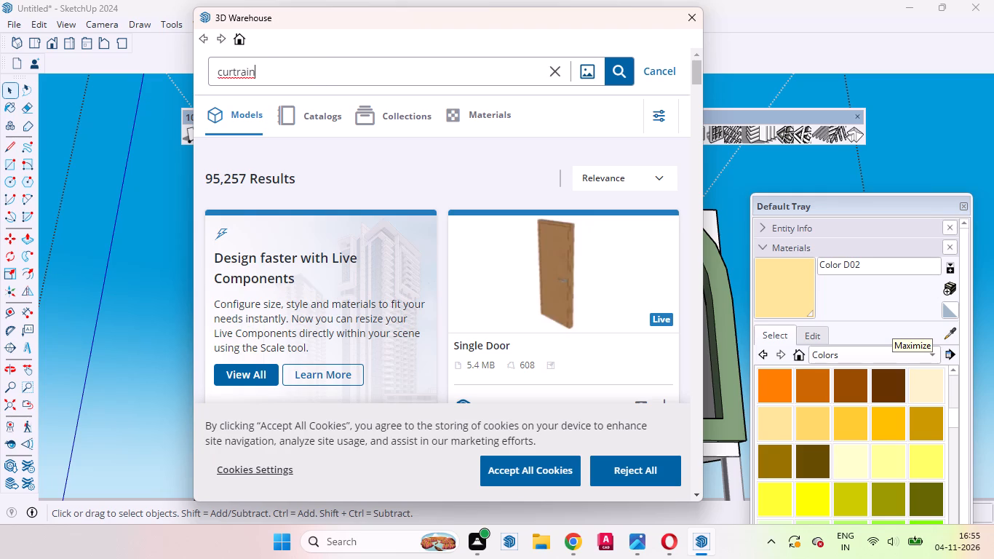
key(Return)
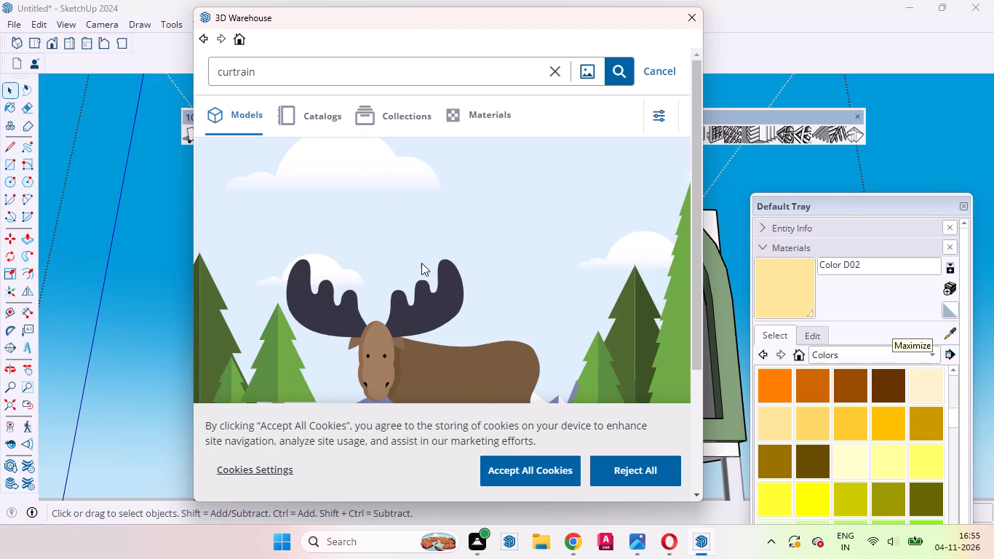
scroll(420, 255, down, 6)
Retry the 3D Warehouse model search for "curtrain".
click(616, 80)
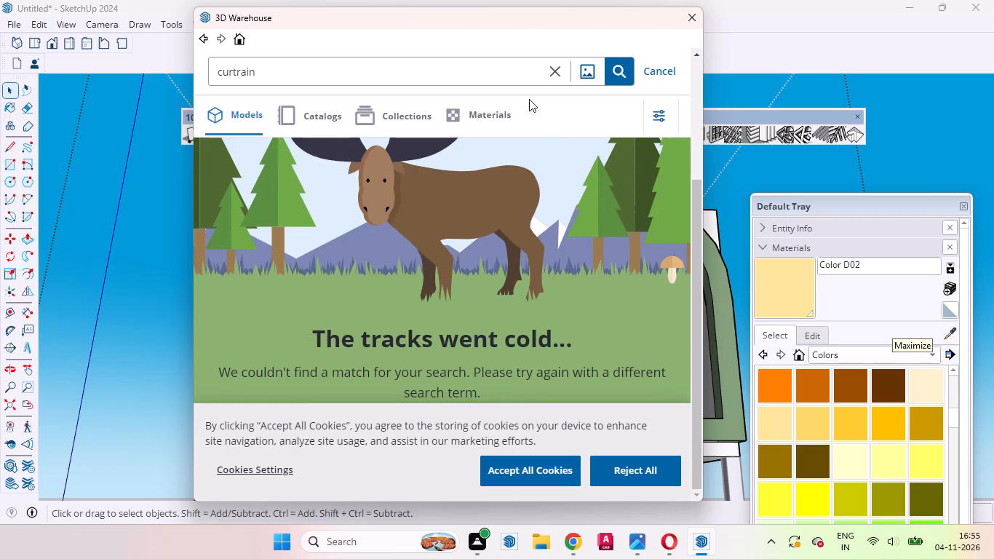
scroll(426, 150, up, 8)
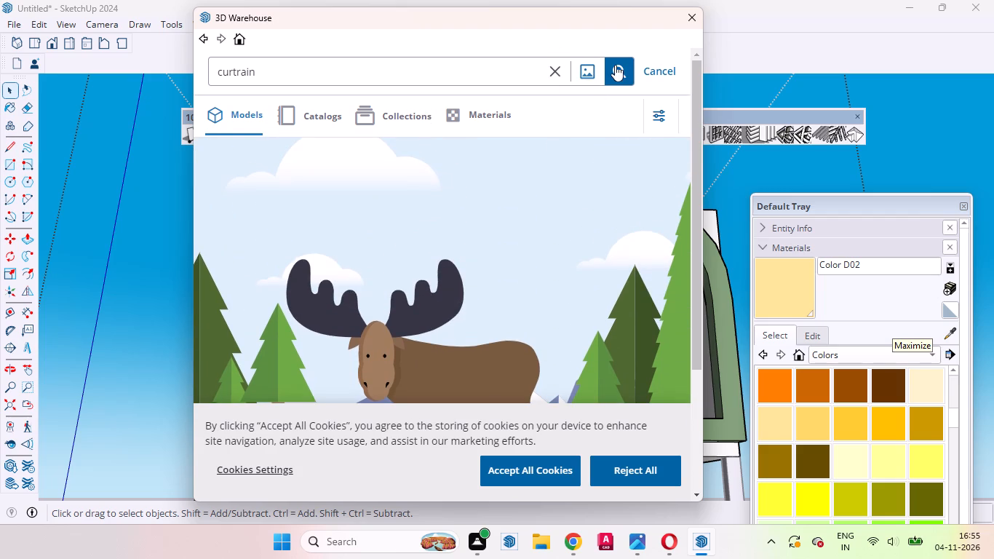
click(619, 64)
click(356, 71)
key(Return)
click(333, 66)
click(609, 68)
click(310, 78)
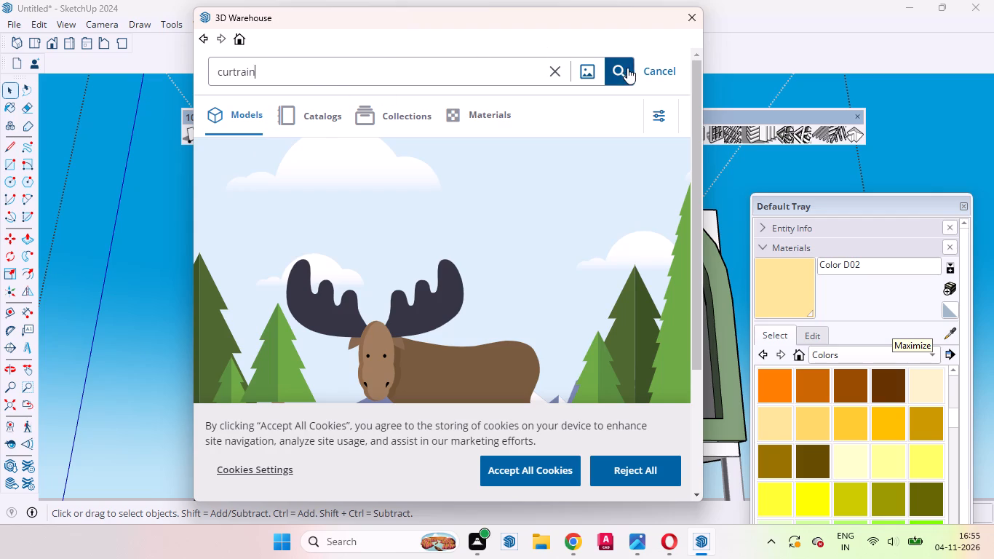
click(627, 68)
click(378, 75)
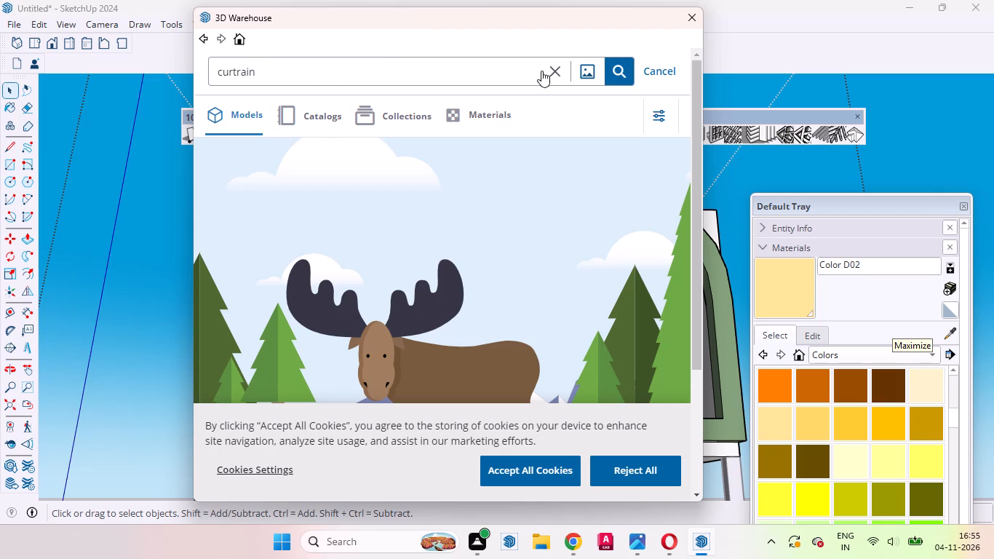
click(620, 68)
click(337, 82)
click(615, 64)
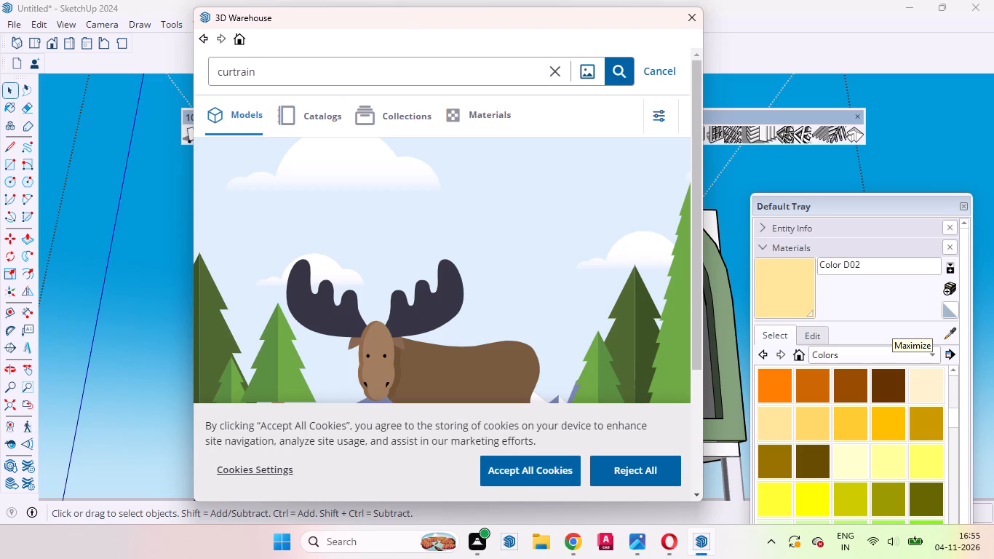
click(380, 67)
click(616, 78)
click(223, 114)
click(298, 114)
click(250, 116)
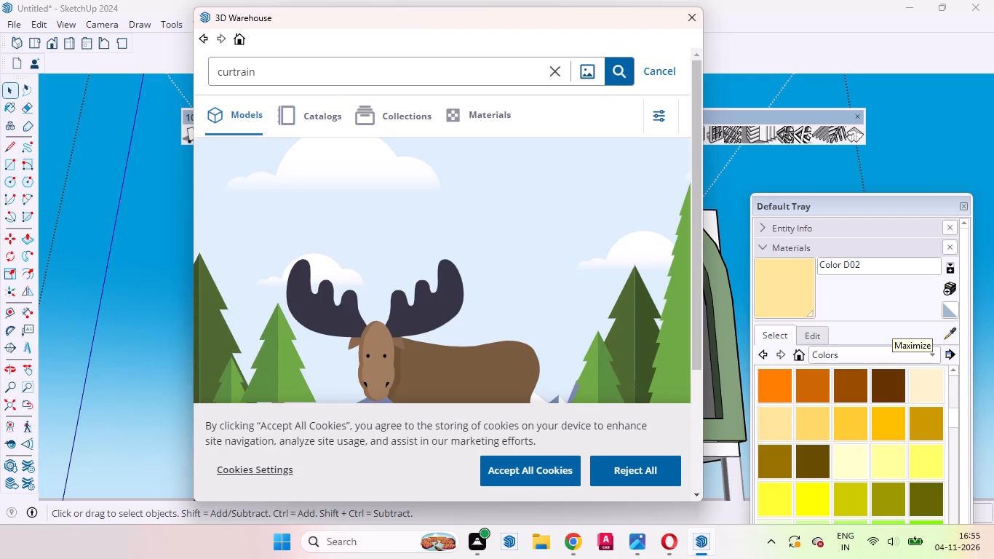
click(325, 83)
key(Return)
click(632, 71)
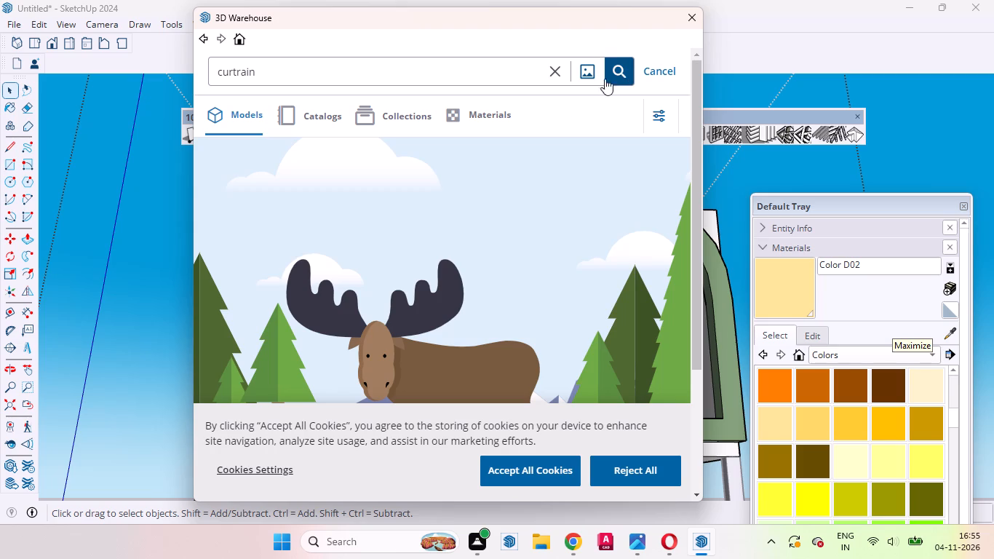
drag(442, 82, 370, 69)
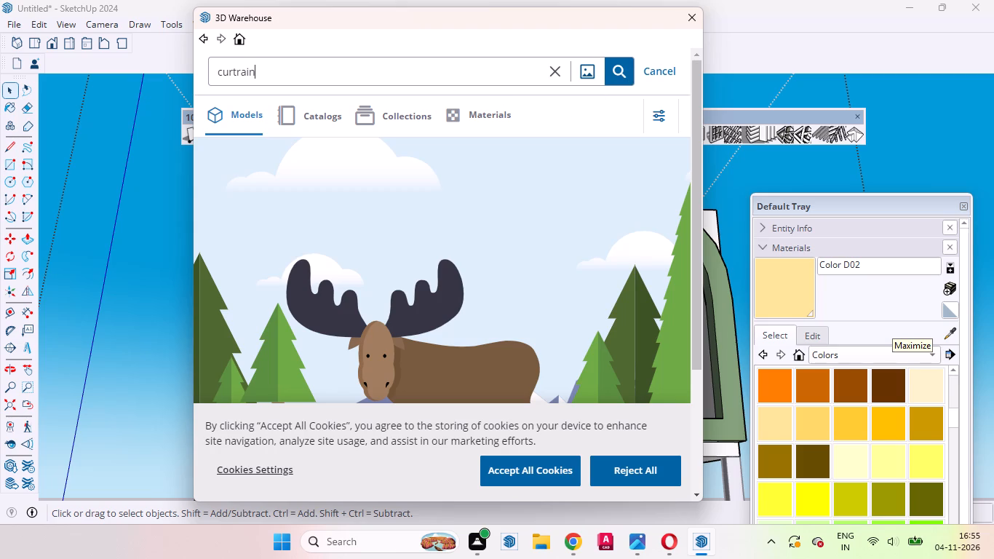
click(370, 69)
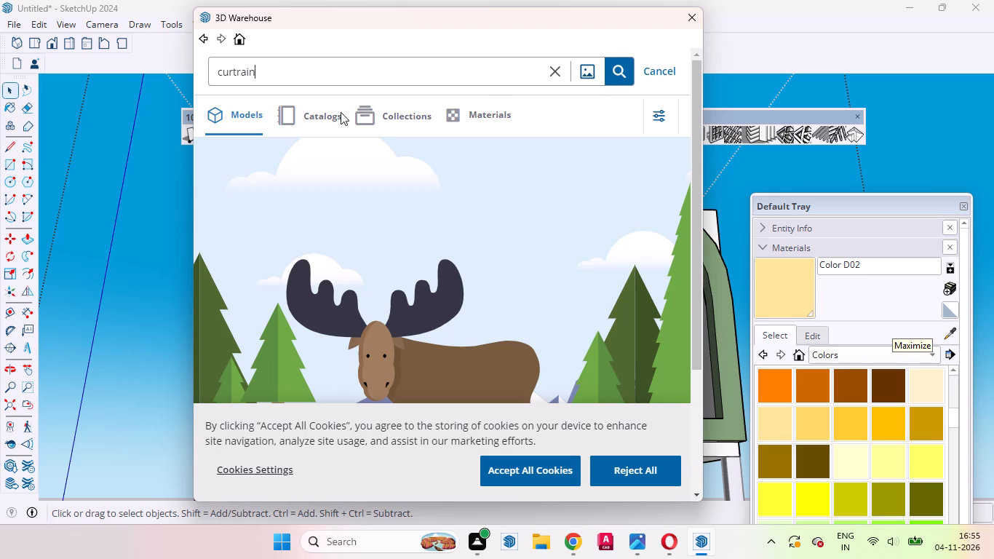
Check the Catalogs and Collections categories for "curtrain", and search Models again.
click(323, 110)
click(384, 111)
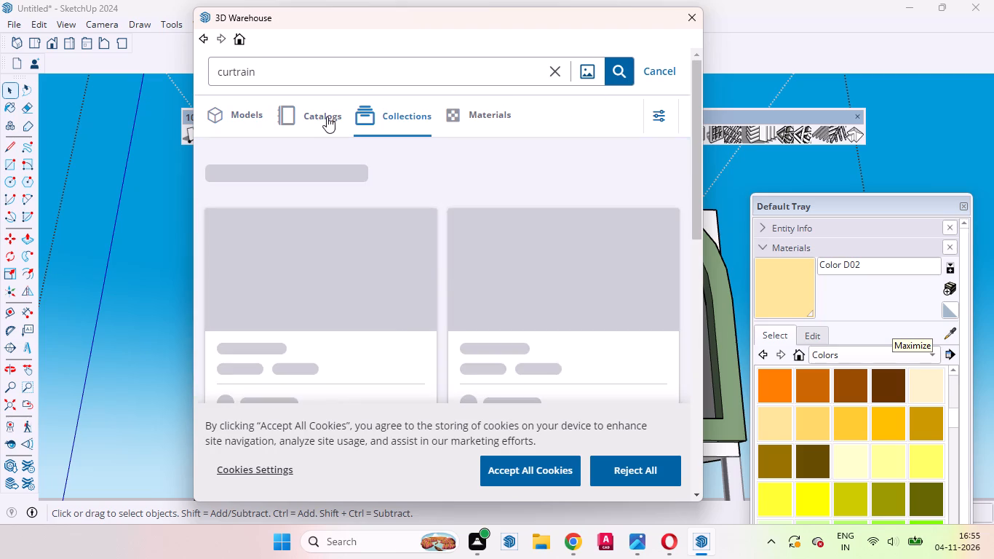
click(264, 116)
click(234, 116)
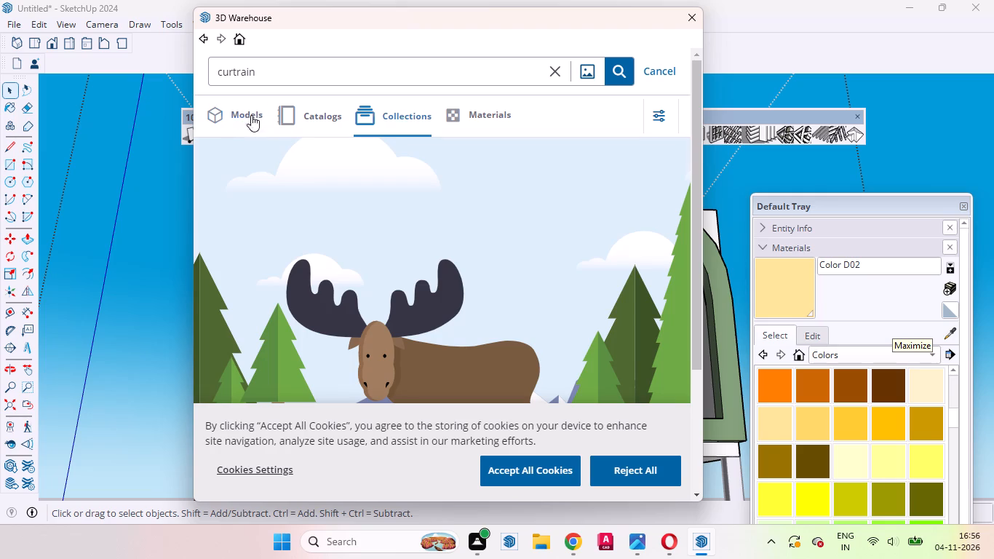
click(314, 77)
key(Return)
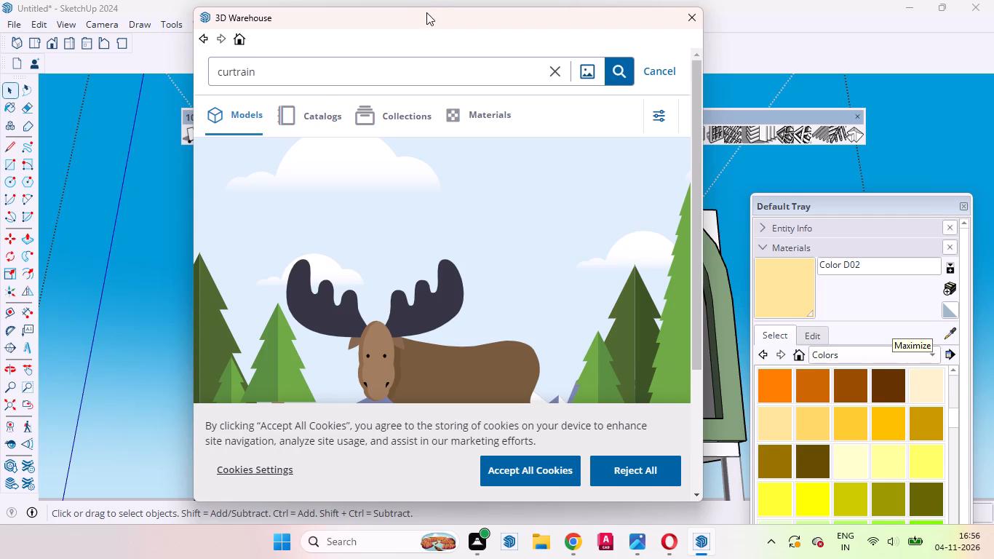
Move the 3D Warehouse window off the model and sample the green material from the front face of the tallest wall block.
drag(426, 13, 445, 203)
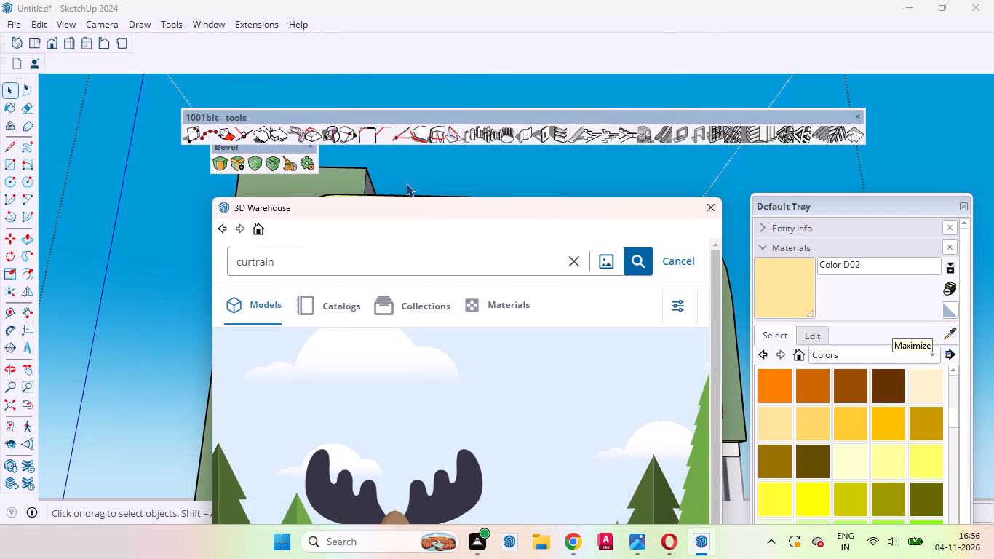
scroll(412, 183, down, 11)
middle_drag(431, 186, 310, 301)
scroll(405, 157, down, 1)
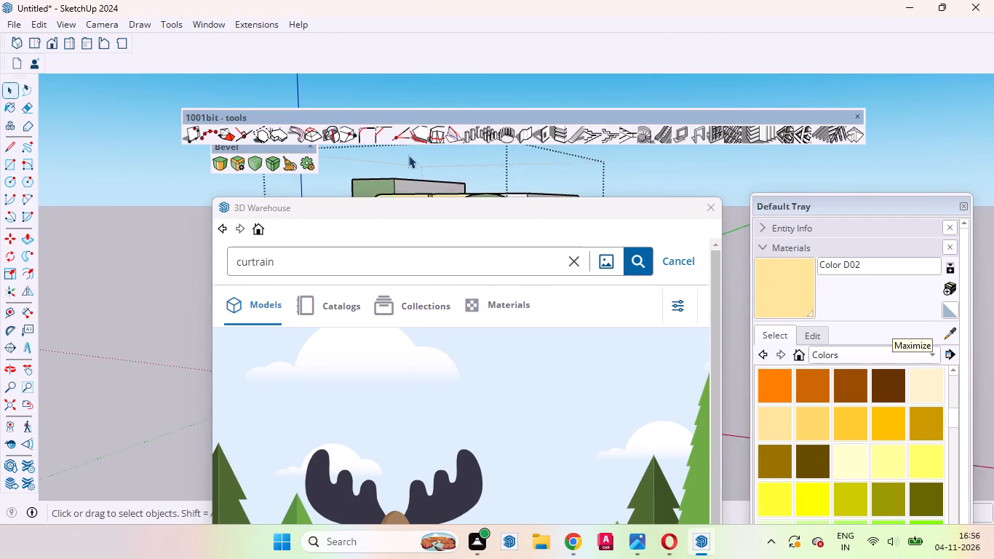
scroll(409, 155, up, 8)
scroll(393, 183, down, 10)
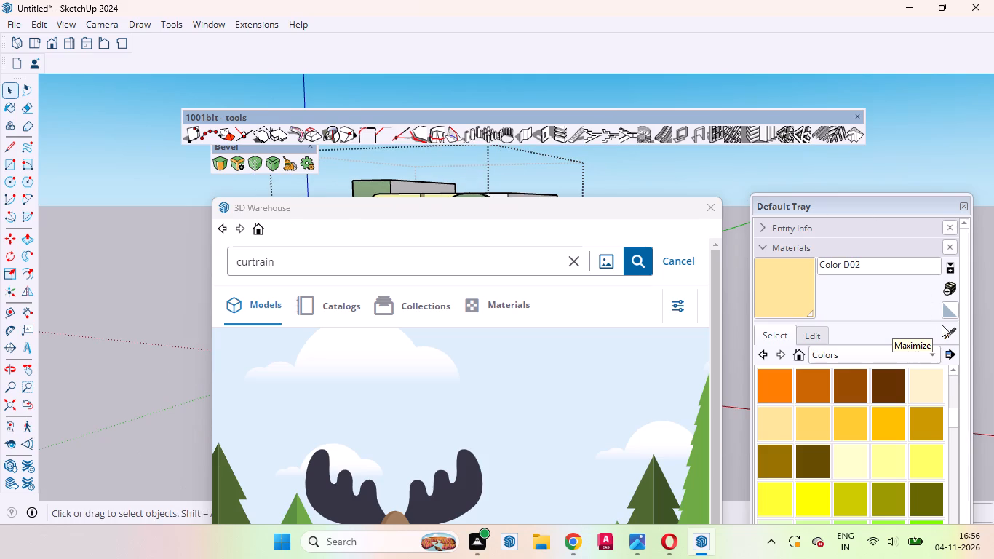
click(950, 325)
scroll(390, 175, up, 10)
click(384, 186)
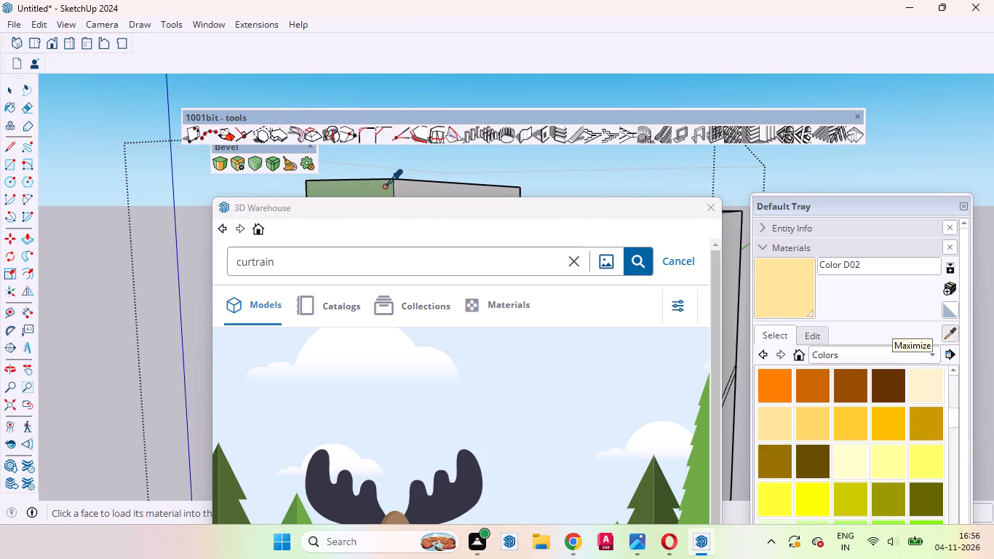
Paint the side face of the tallest wall block with the sampled green material.
scroll(399, 167, down, 5)
scroll(429, 191, up, 5)
click(424, 191)
scroll(426, 188, down, 10)
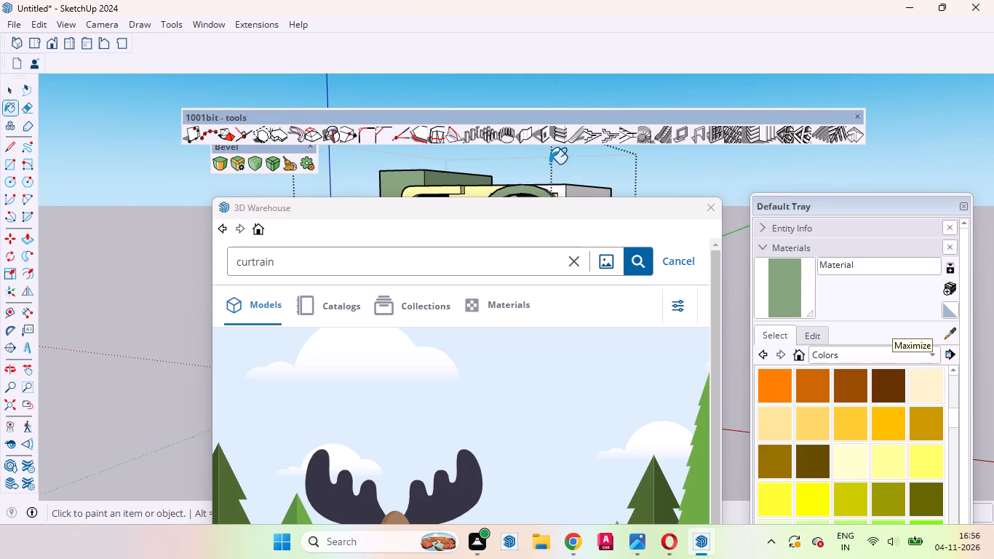
key(space)
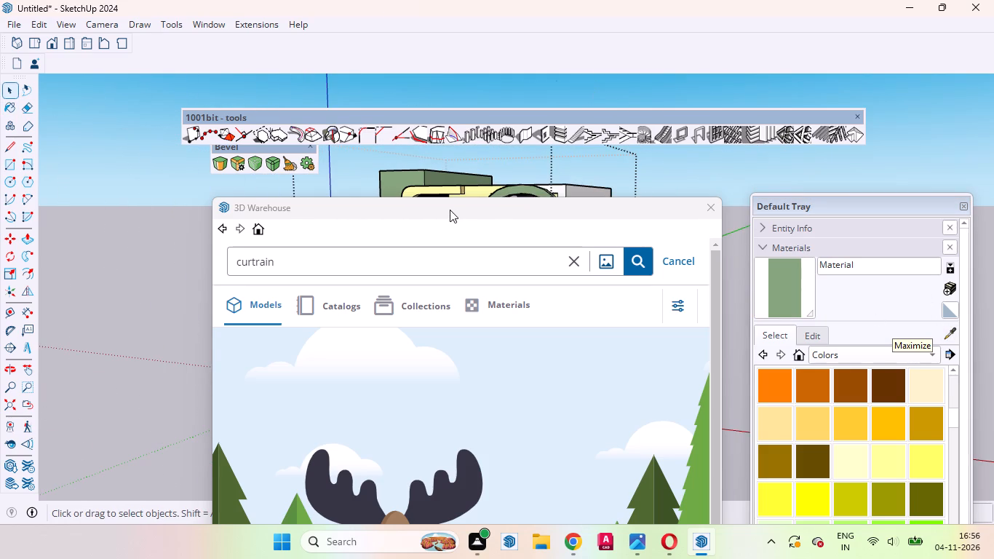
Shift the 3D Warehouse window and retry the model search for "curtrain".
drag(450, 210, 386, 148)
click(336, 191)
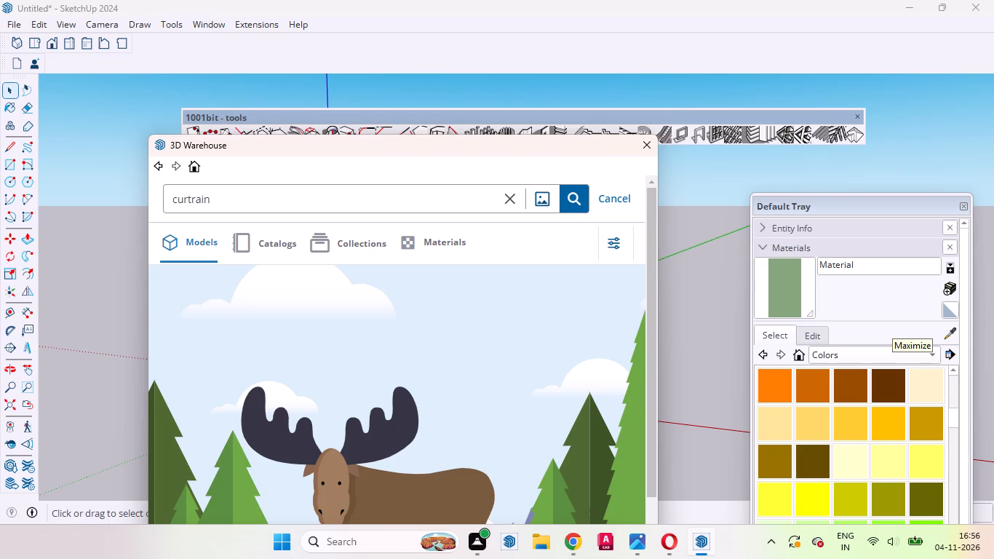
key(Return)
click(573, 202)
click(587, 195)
Clear the old query and search the 3D Warehouse models for "curtains".
click(514, 196)
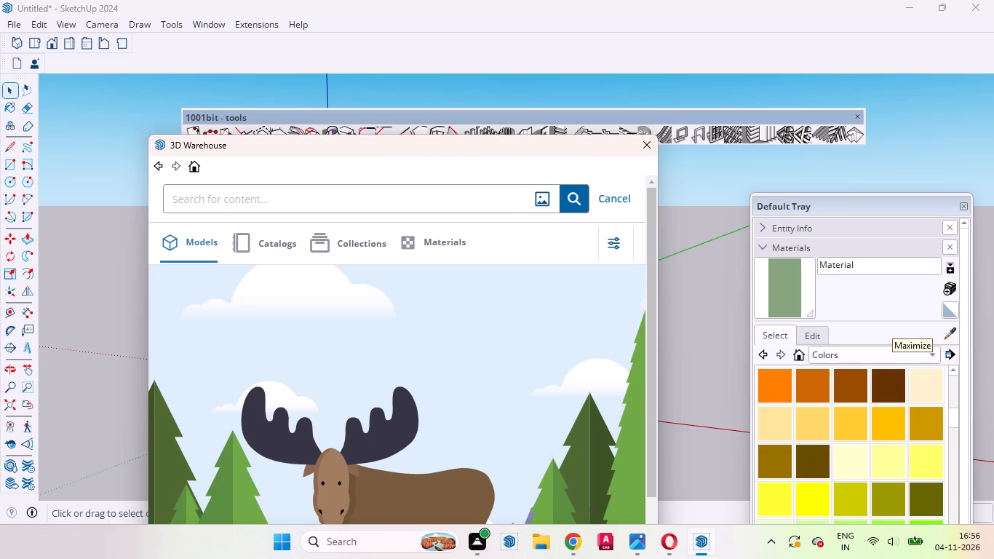
click(158, 169)
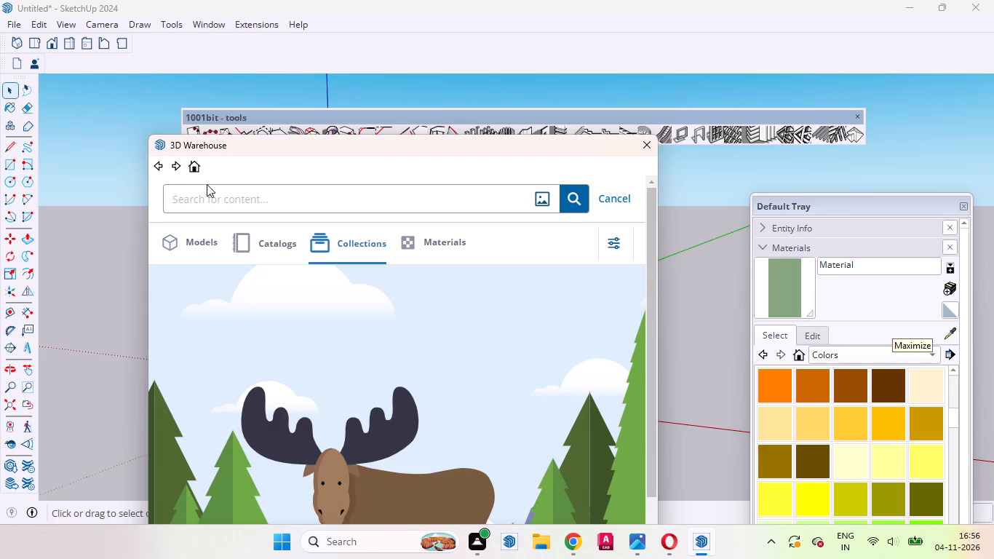
click(178, 242)
click(207, 199)
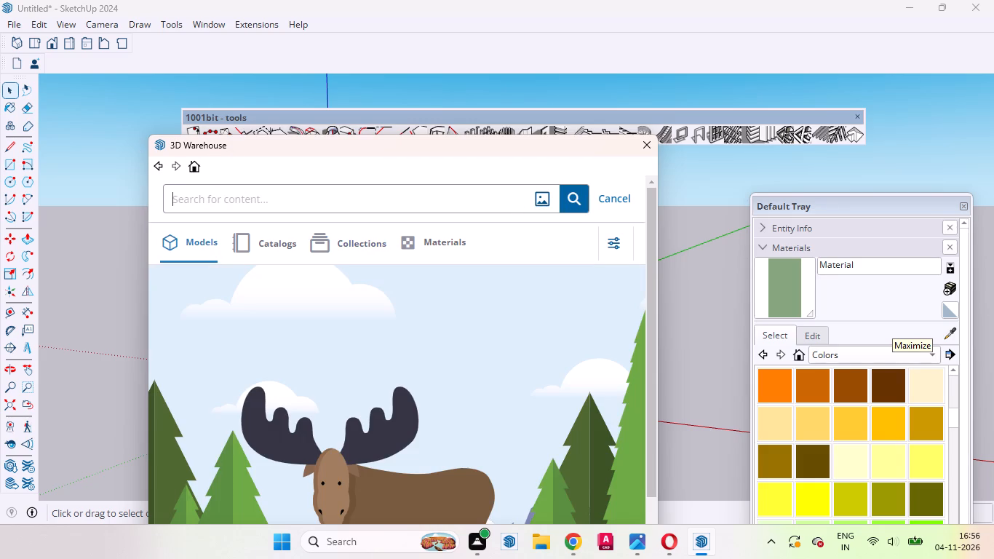
key(c)
text(urtains)
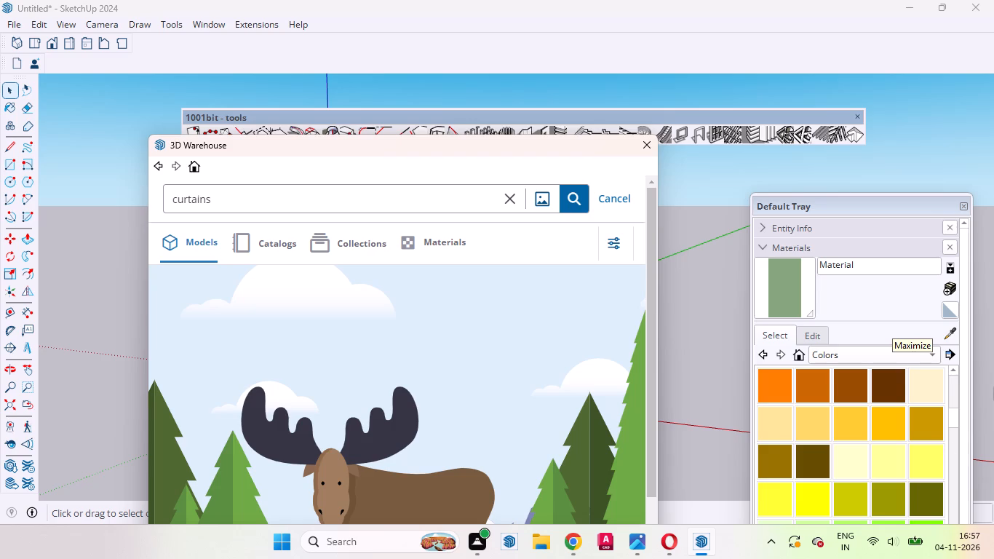
click(579, 188)
click(576, 189)
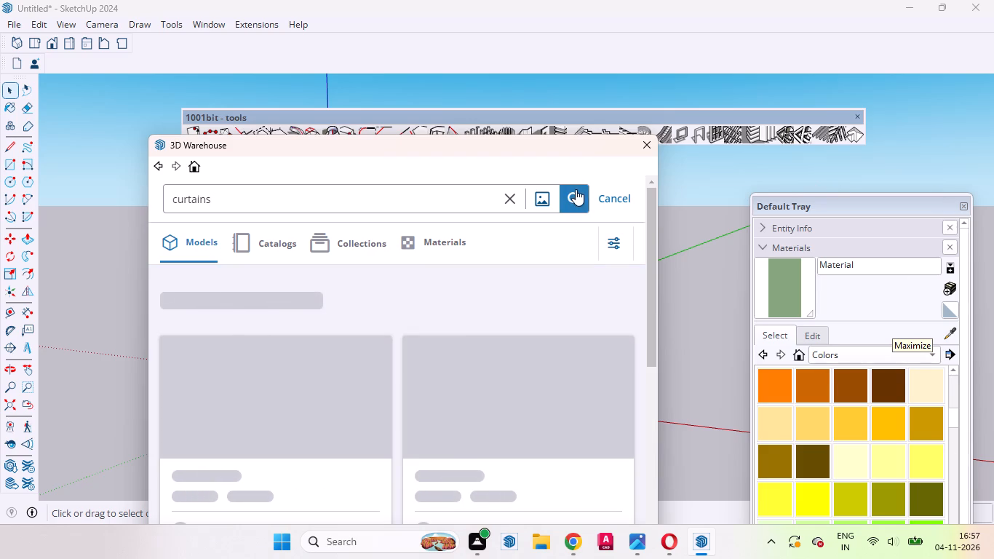
Browse the 3D Warehouse curtain results for a model that suits the facade openings.
drag(448, 142, 464, 114)
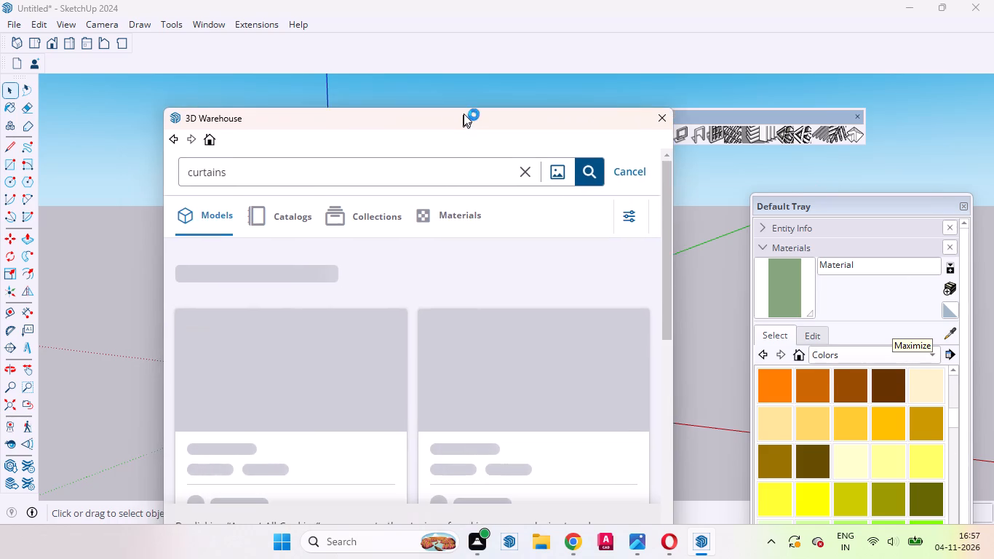
drag(464, 114, 450, 302)
scroll(467, 217, up, 4)
scroll(468, 216, down, 10)
middle_click(552, 229)
drag(457, 306, 461, 261)
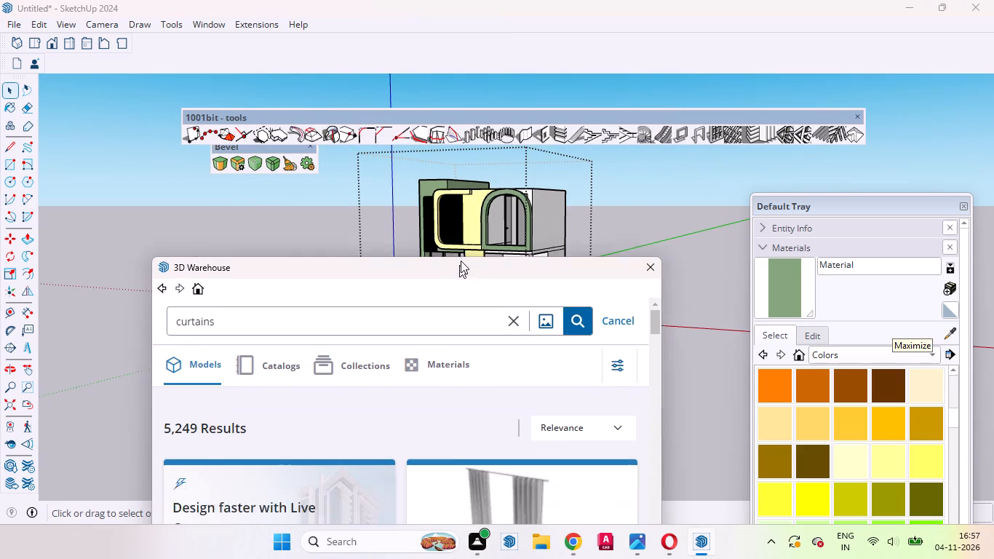
drag(461, 261, 466, 145)
scroll(468, 317, down, 2)
scroll(468, 320, up, 1)
scroll(468, 320, down, 7)
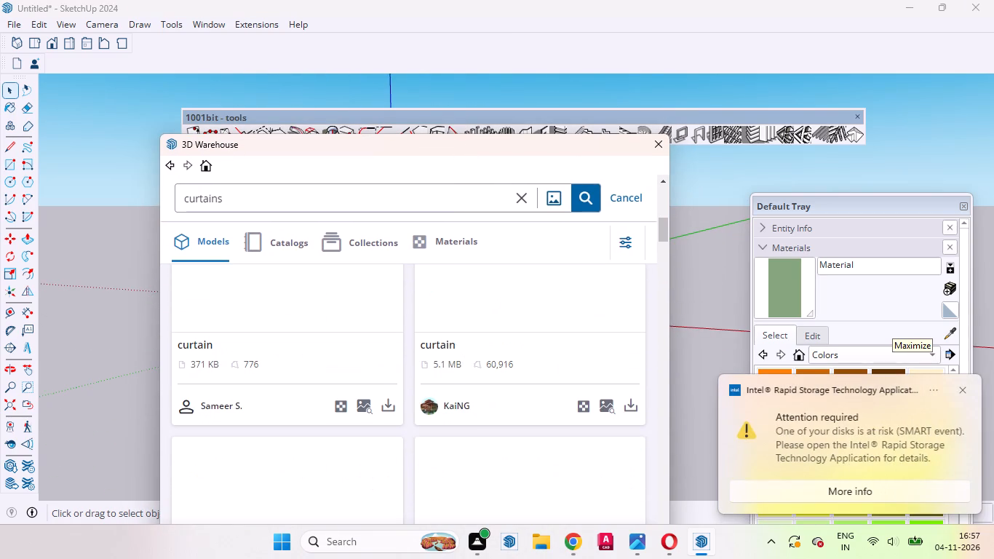
drag(418, 151, 418, 111)
scroll(391, 308, up, 4)
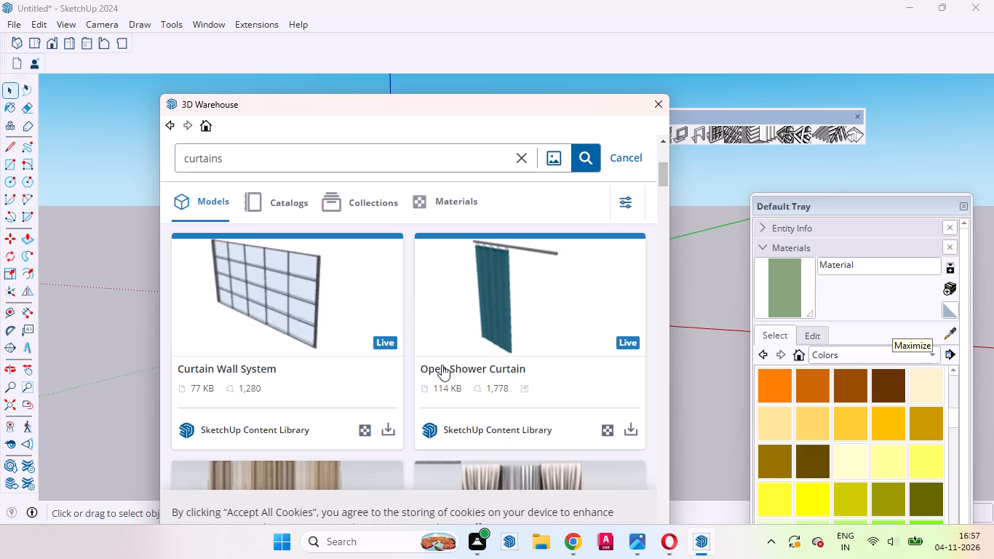
scroll(468, 344, down, 10)
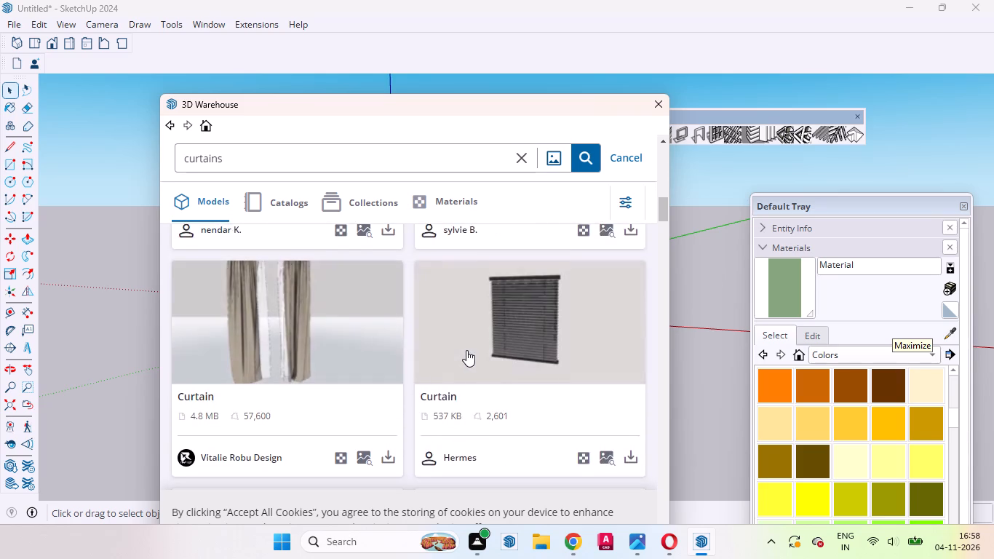
scroll(466, 350, down, 9)
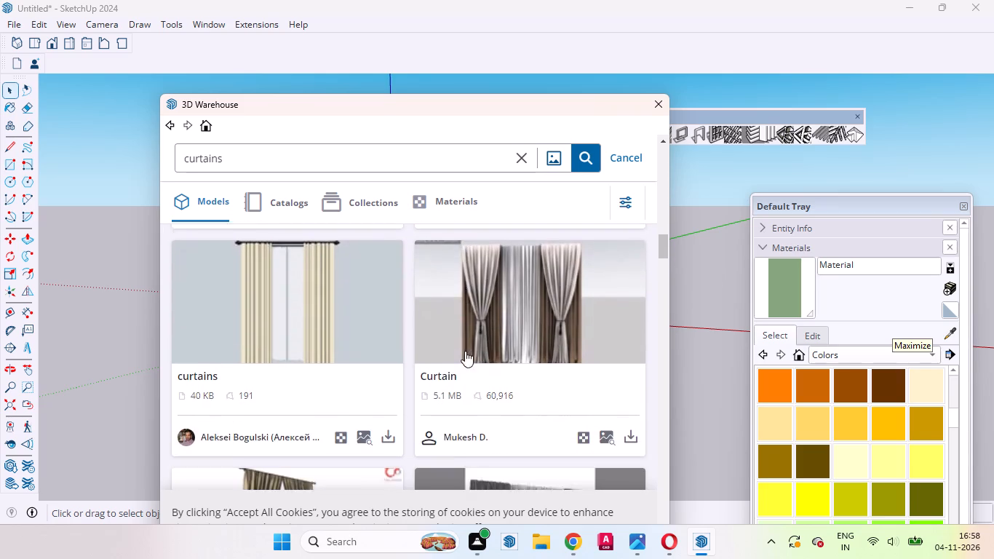
scroll(465, 351, down, 1)
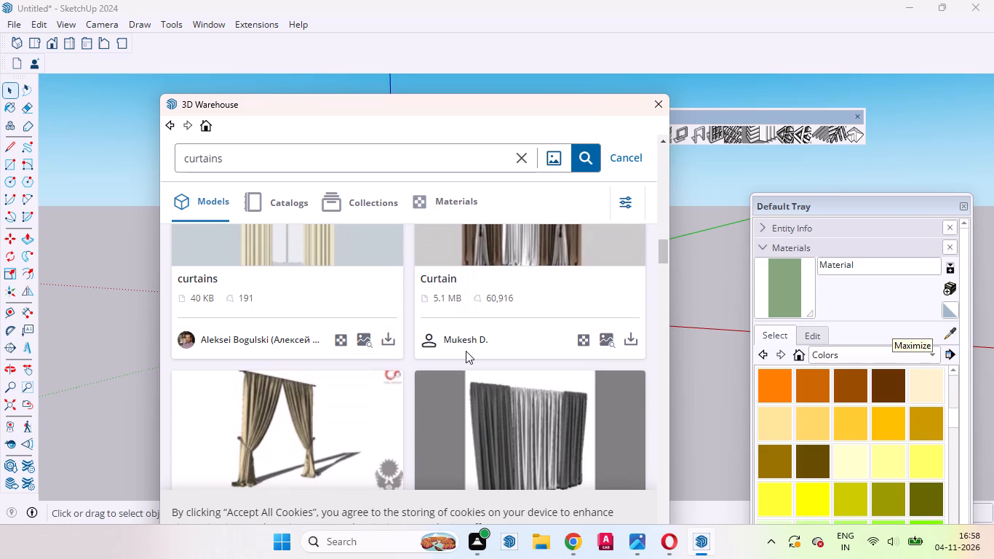
Download the 40 KB "curtains" model with cream panels and place it in the ground-floor porch beside the yellow column.
click(386, 342)
click(362, 365)
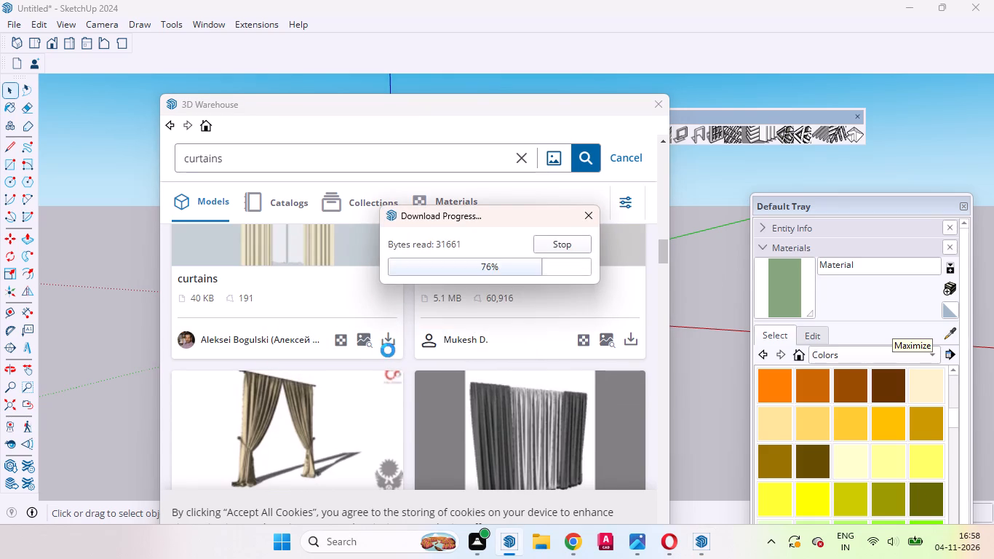
click(631, 308)
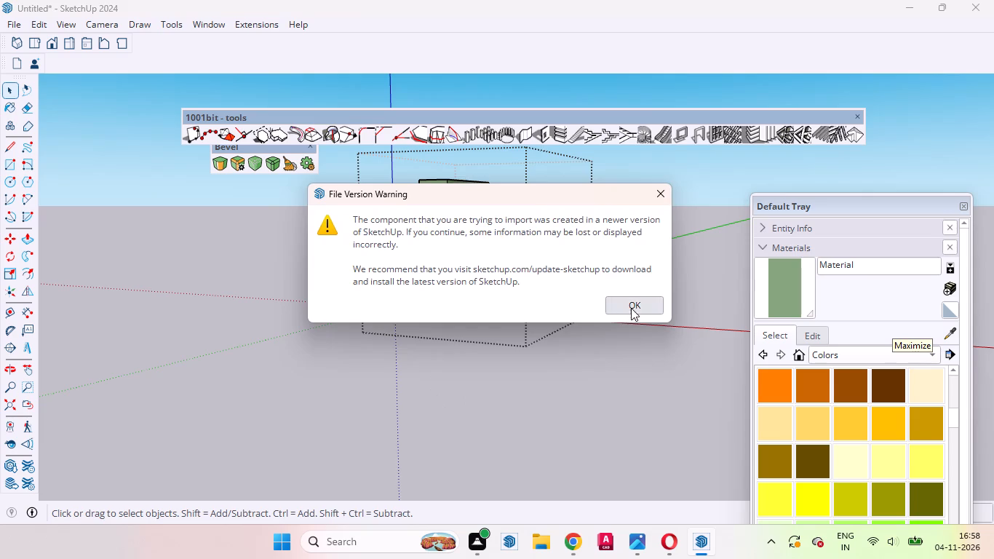
scroll(536, 349, up, 3)
scroll(520, 225, up, 9)
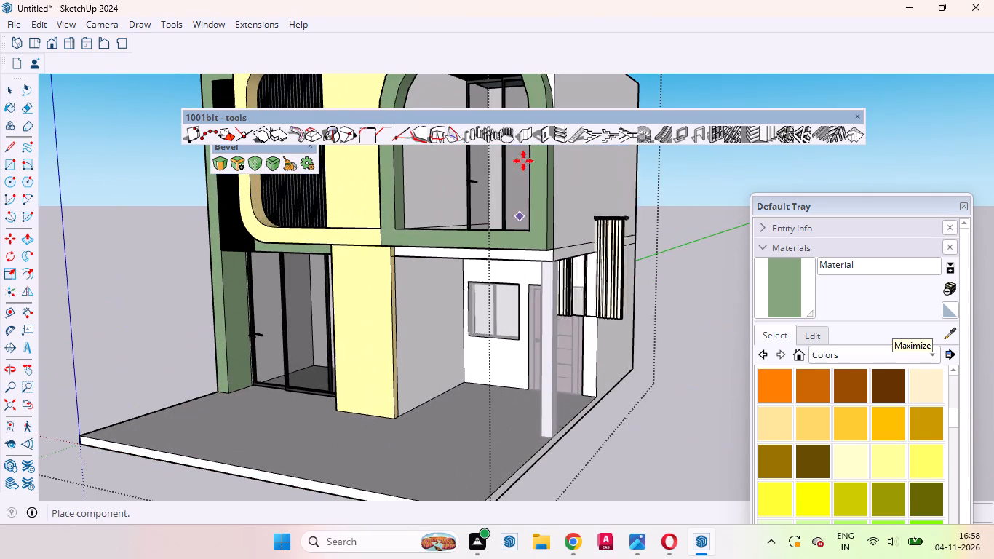
click(383, 305)
scroll(444, 327, up, 3)
scroll(444, 327, down, 1)
scroll(444, 327, up, 1)
middle_drag(450, 341, 549, 362)
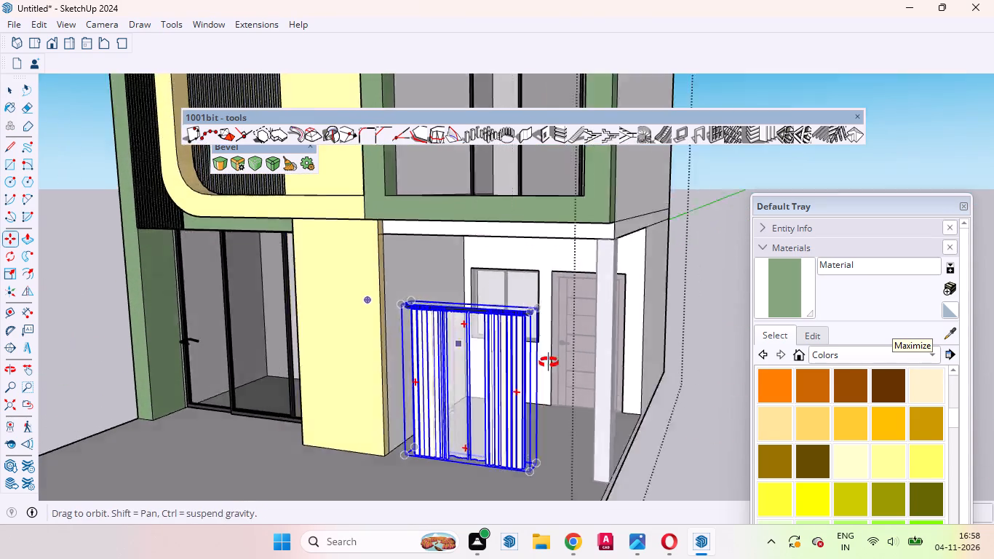
middle_drag(549, 362, 578, 362)
scroll(578, 357, up, 1)
scroll(399, 301, down, 9)
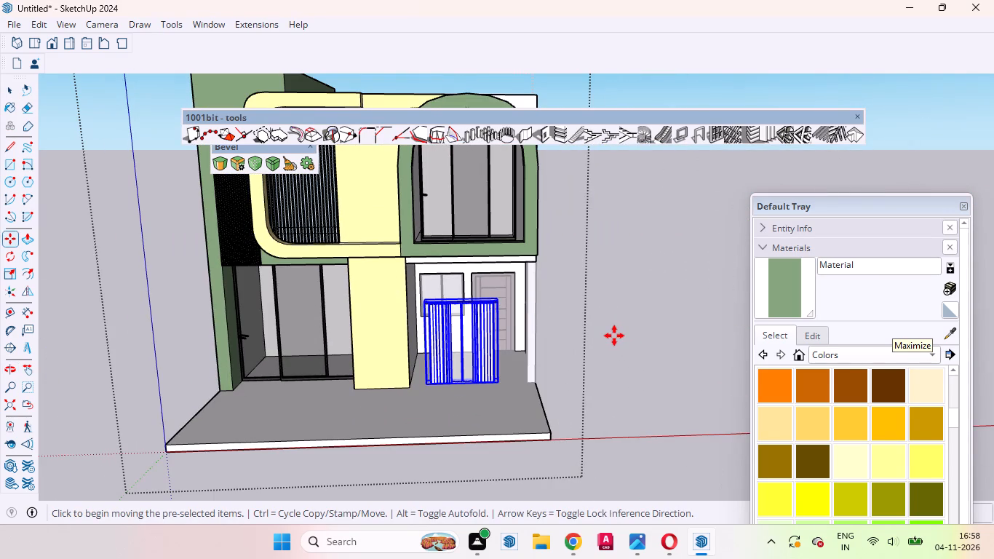
key(space)
click(614, 336)
Hide the sliding door component inside the upper-floor arched balcony opening.
scroll(375, 365, up, 3)
scroll(421, 365, down, 2)
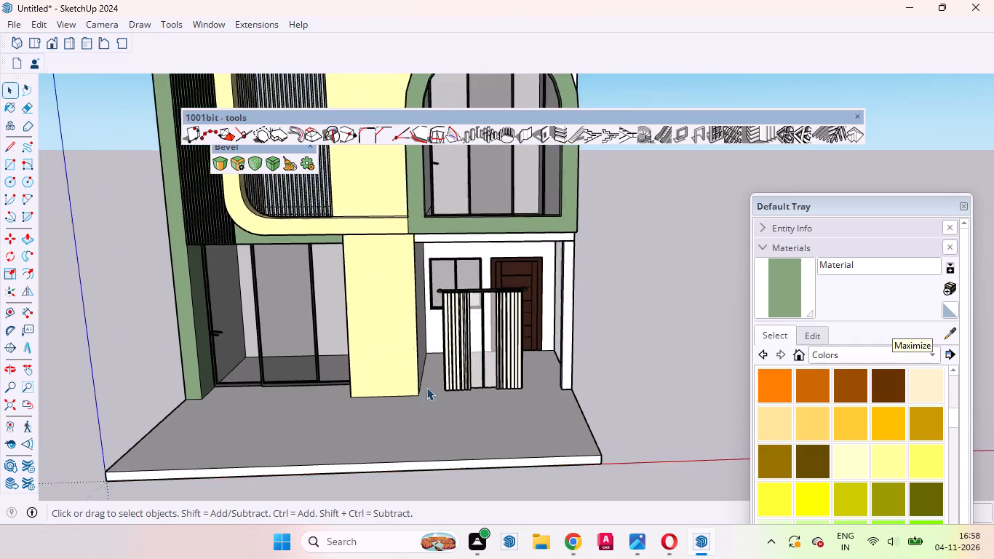
scroll(426, 387, down, 6)
scroll(462, 282, up, 4)
click(466, 260)
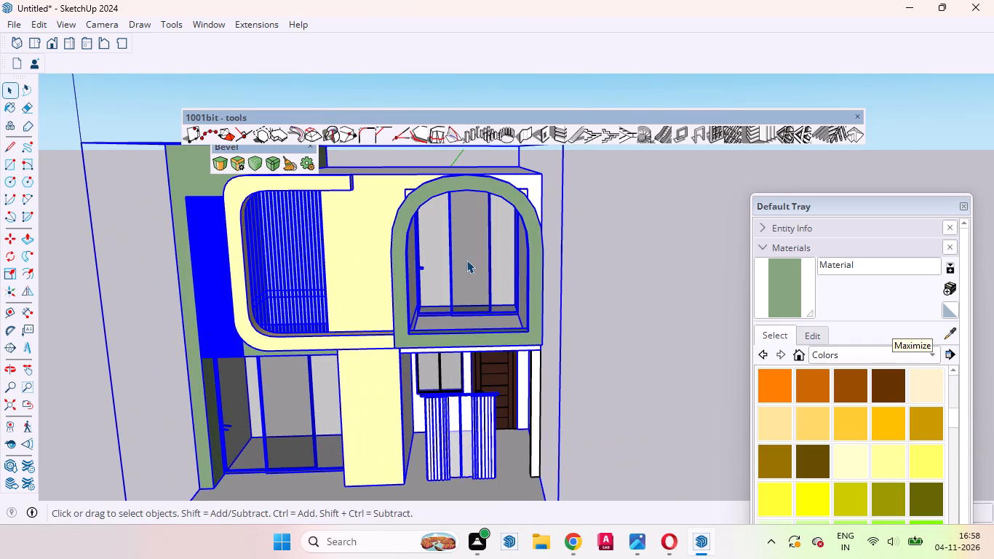
triple_click(466, 260)
right_click(466, 258)
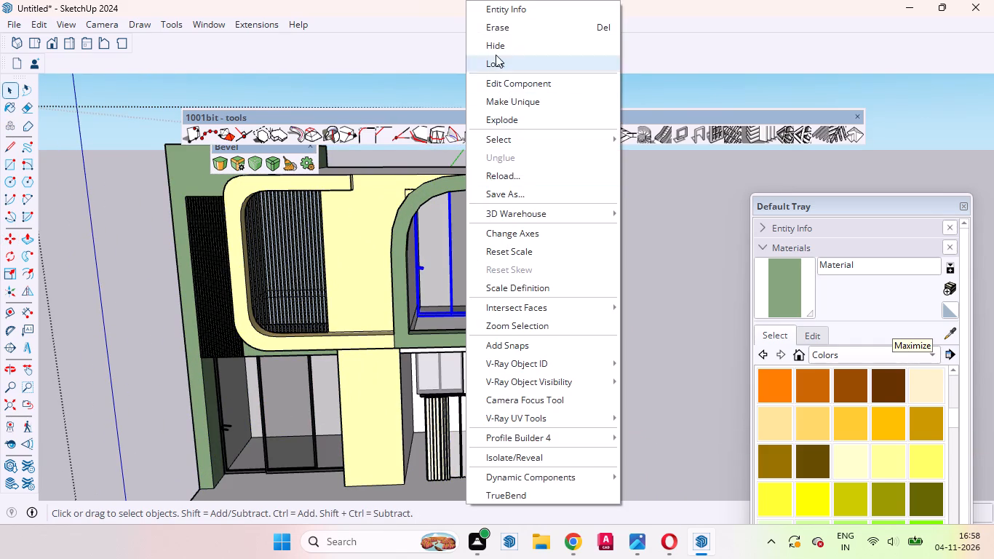
click(496, 53)
Copy the porch curtain by its top corner up to the ceiling edge of the side wall inside the arched balcony.
click(445, 433)
scroll(439, 405, up, 4)
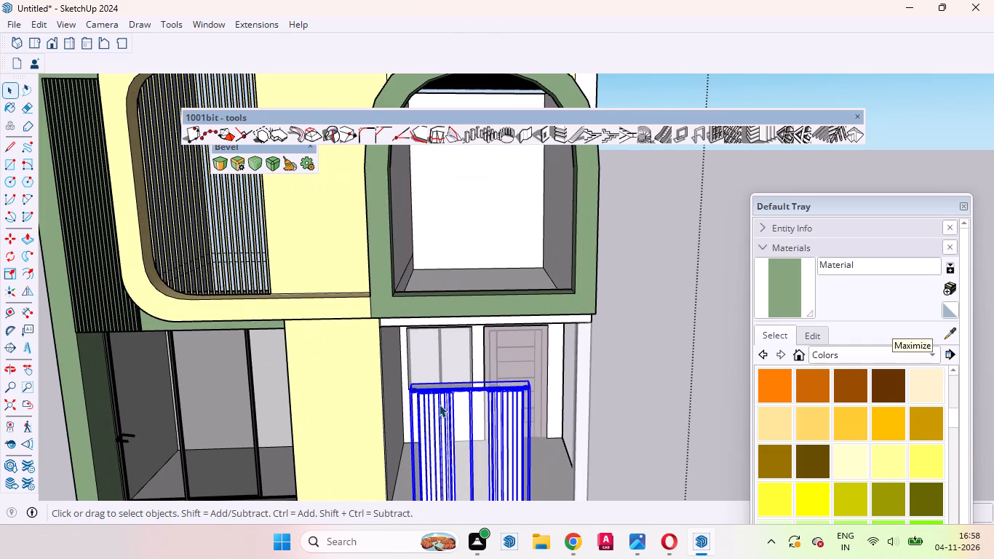
key(m)
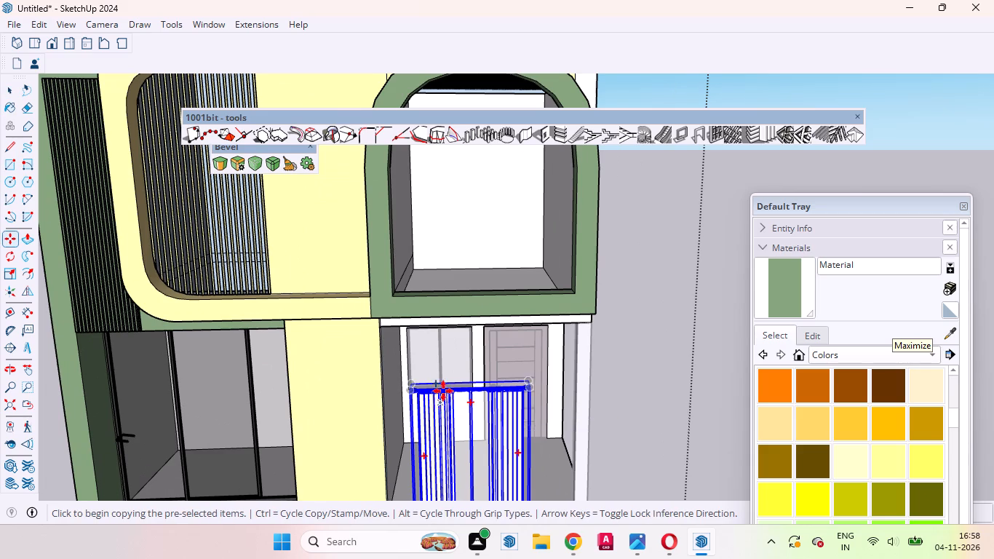
scroll(441, 389, up, 10)
middle_drag(424, 403, 319, 431)
scroll(260, 383, up, 6)
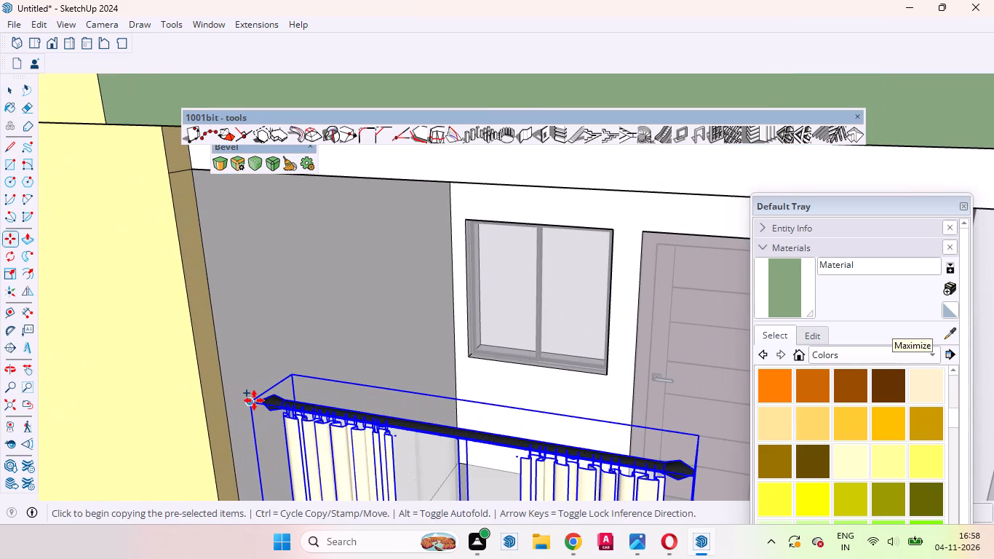
click(248, 405)
scroll(313, 360, down, 14)
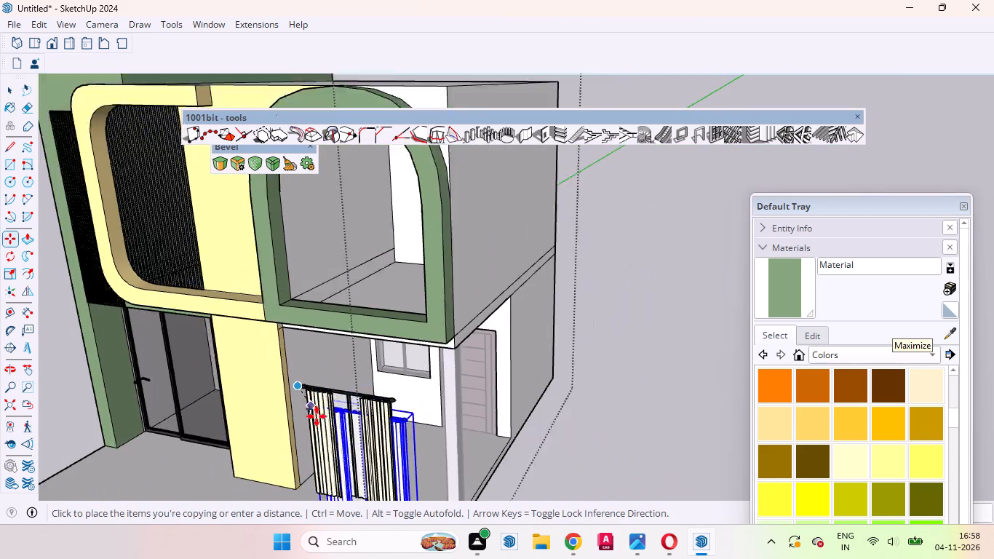
scroll(317, 416, down, 7)
scroll(311, 274, up, 5)
middle_drag(323, 327, 373, 231)
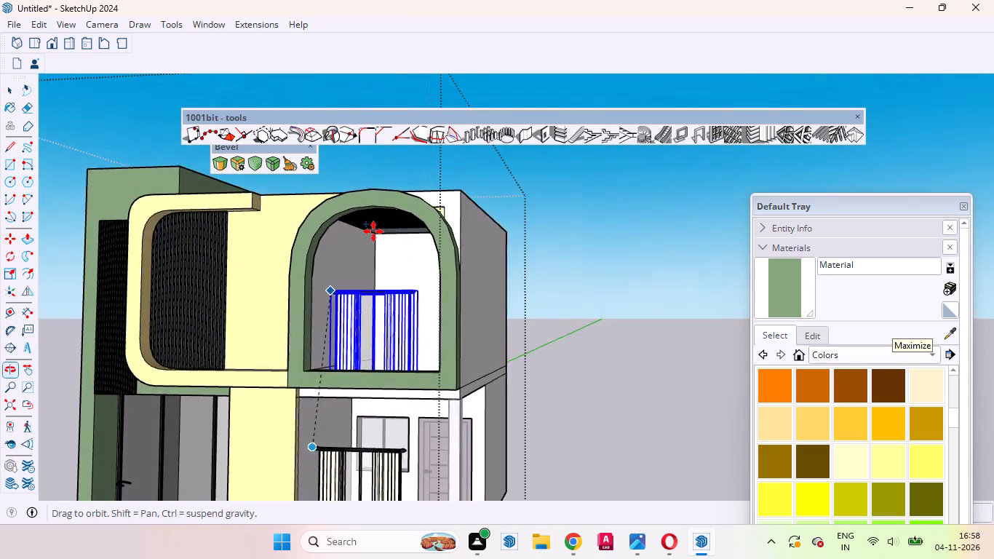
scroll(373, 231, up, 9)
middle_drag(367, 248, 329, 229)
scroll(328, 218, up, 4)
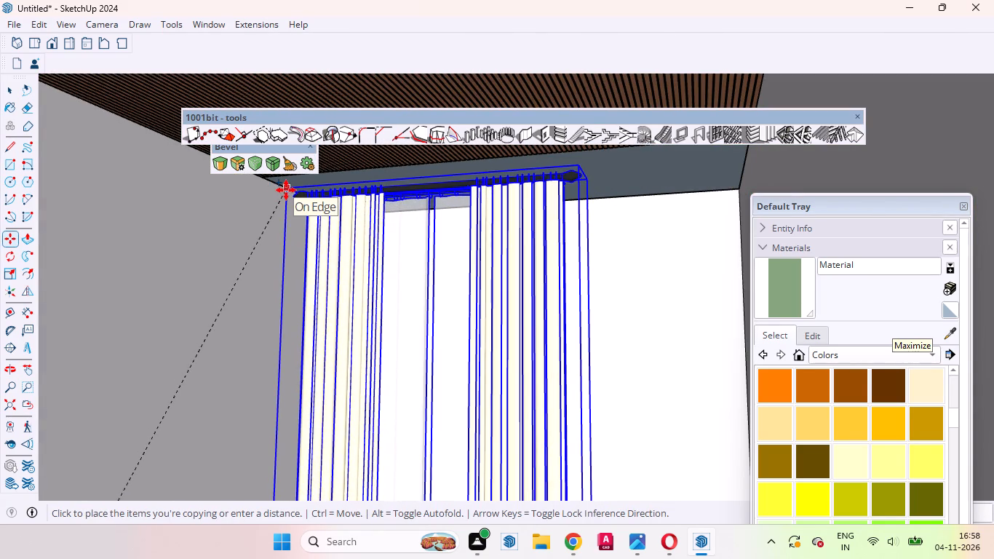
click(286, 190)
Scale the curtain copy in the arched balcony downward until its lower edge reaches the balcony floor.
scroll(365, 268, down, 10)
middle_drag(373, 299, 523, 327)
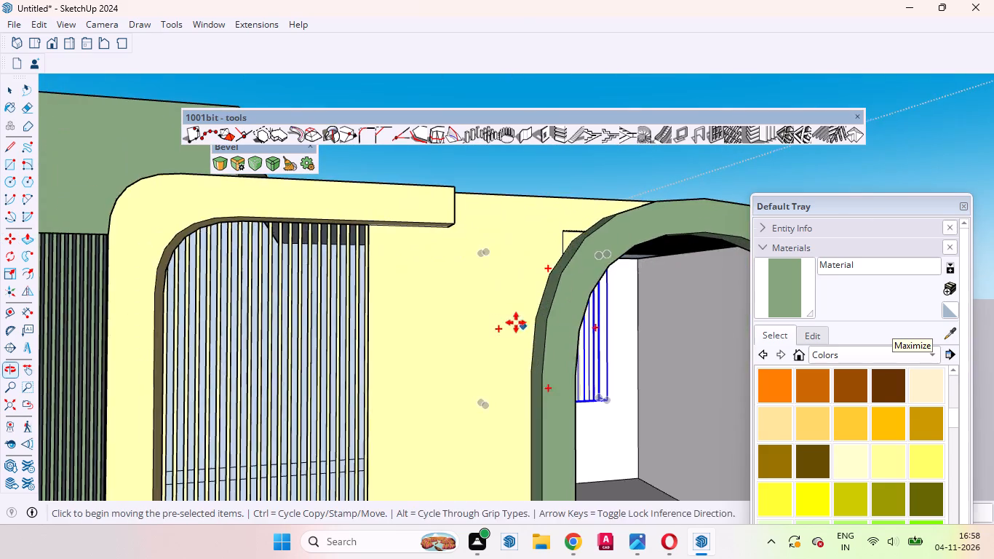
scroll(477, 285, down, 8)
key(s)
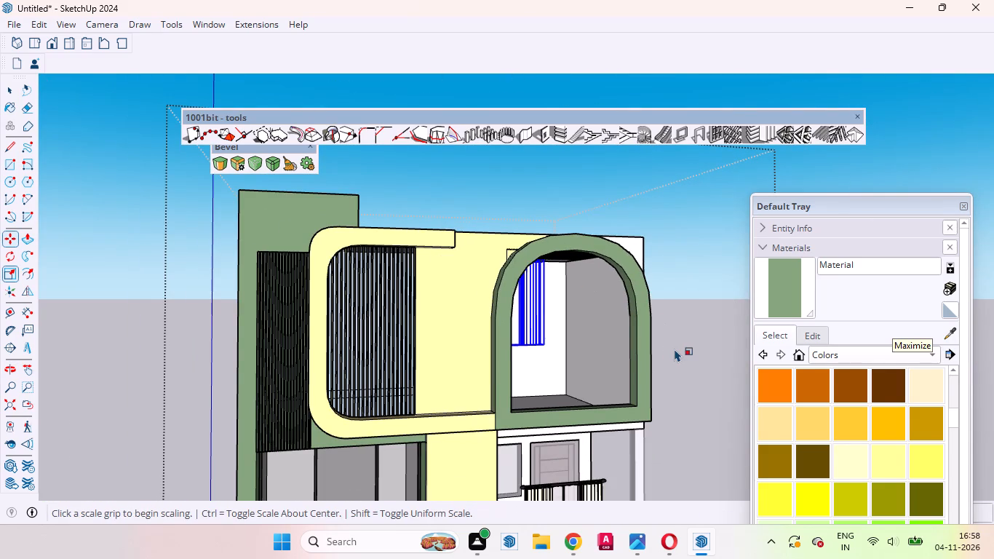
scroll(620, 328, down, 1)
scroll(605, 332, up, 4)
scroll(498, 345, up, 4)
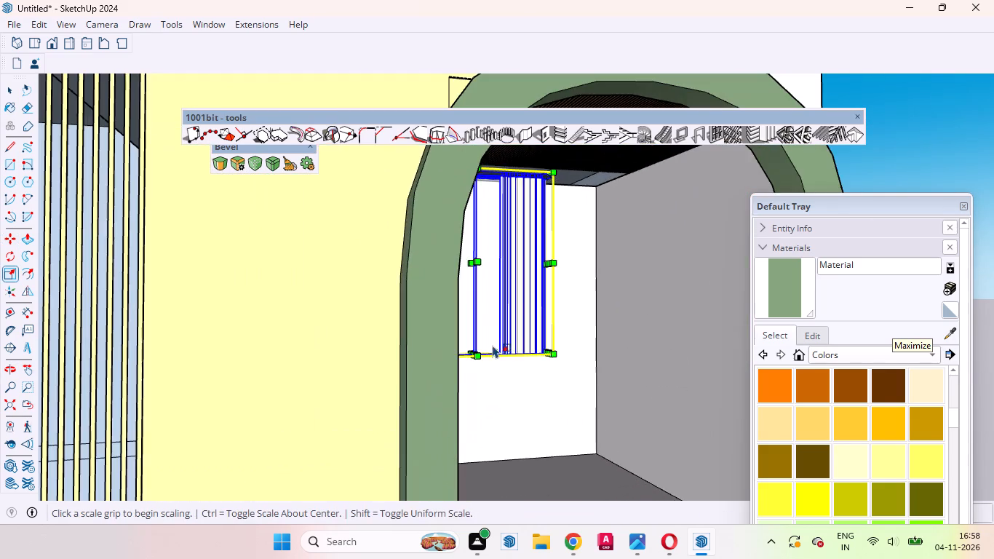
middle_drag(486, 352, 453, 334)
scroll(453, 331, up, 4)
middle_drag(426, 348, 435, 323)
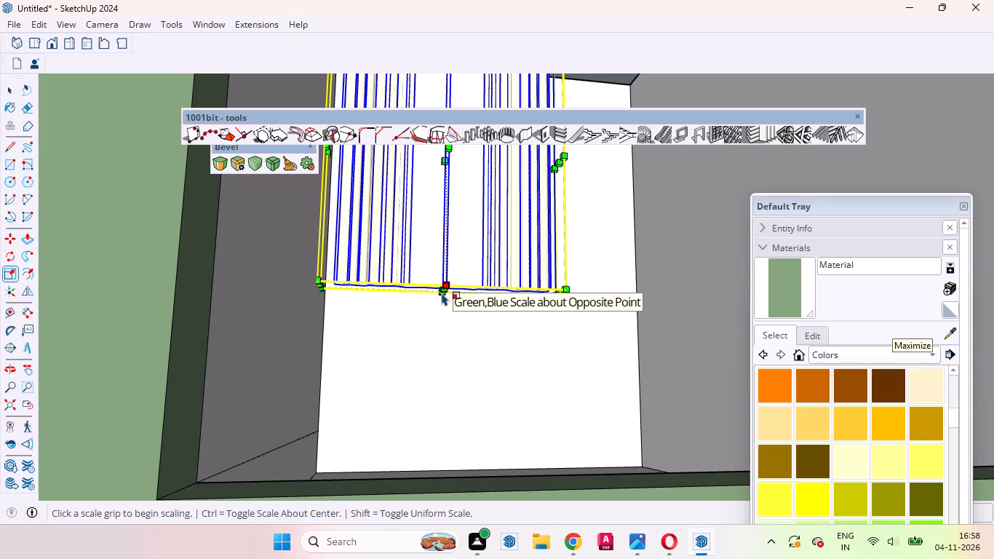
scroll(446, 289, up, 5)
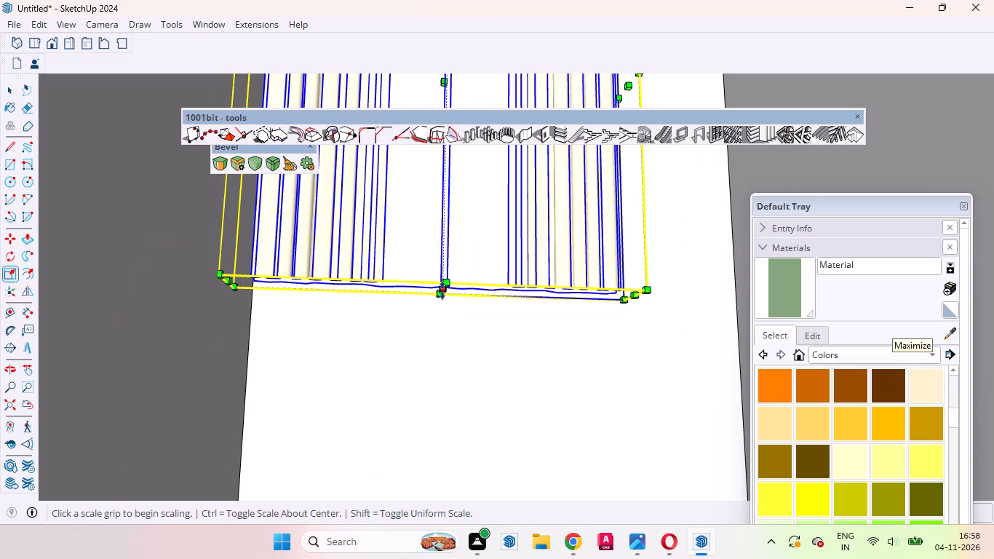
click(442, 290)
scroll(427, 352, down, 13)
middle_drag(427, 360, 423, 452)
click(422, 408)
Widen the balcony curtain across to the far side wall of the arched opening and close the group.
scroll(508, 271, up, 4)
middle_drag(480, 298, 479, 310)
click(485, 295)
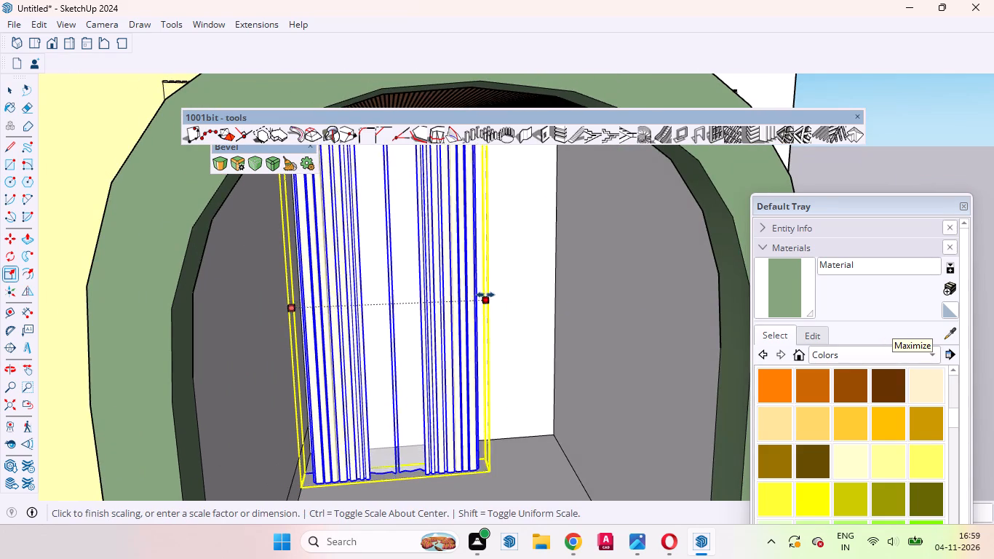
click(569, 269)
scroll(505, 333, down, 2)
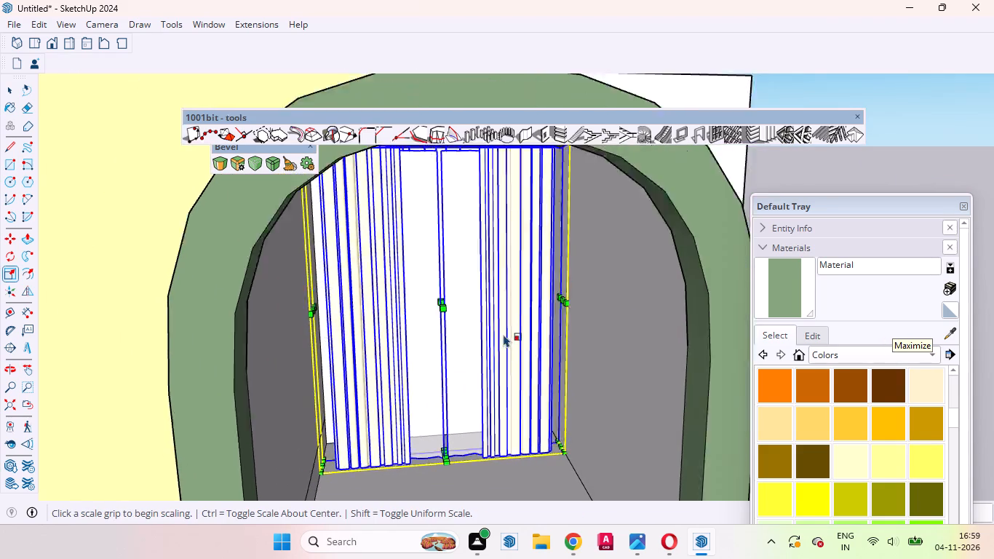
scroll(504, 334, down, 16)
key(space)
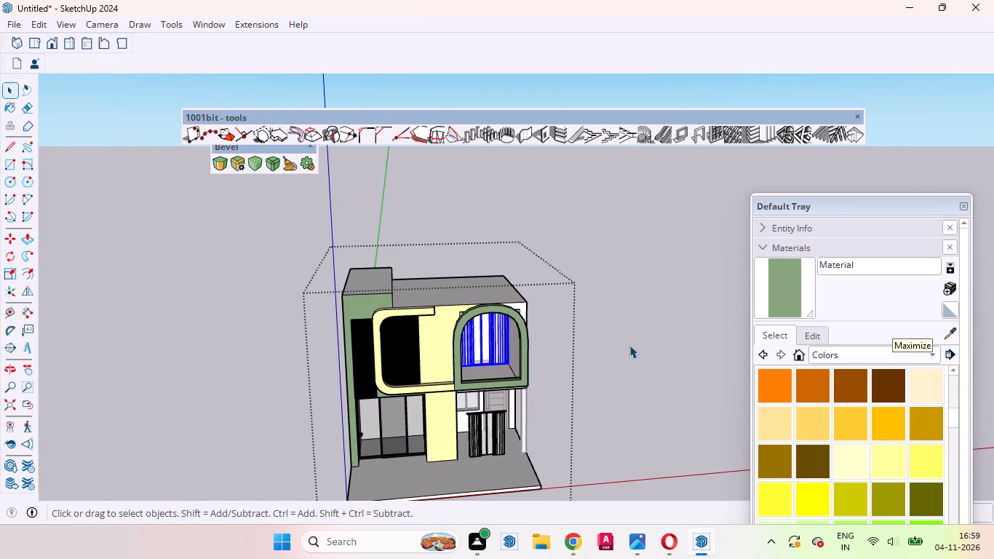
click(622, 345)
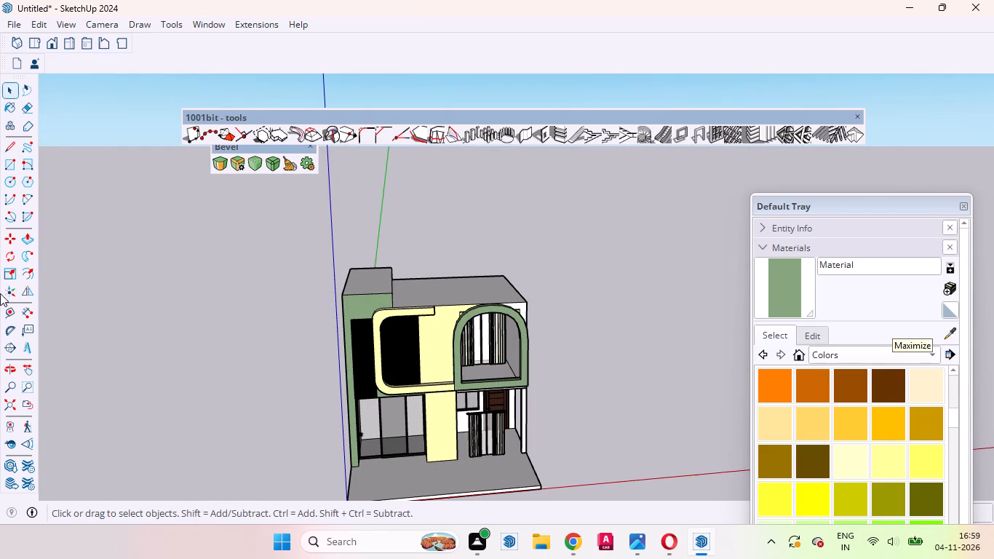
Unhide the last hidden sliding door and inspect how the curtain fits behind it in the arched balcony.
click(30, 25)
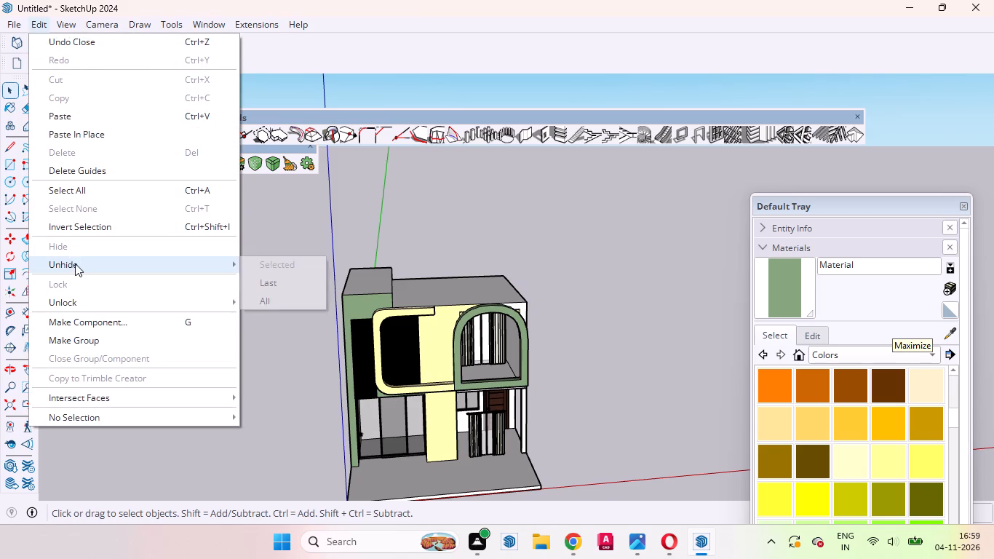
click(262, 282)
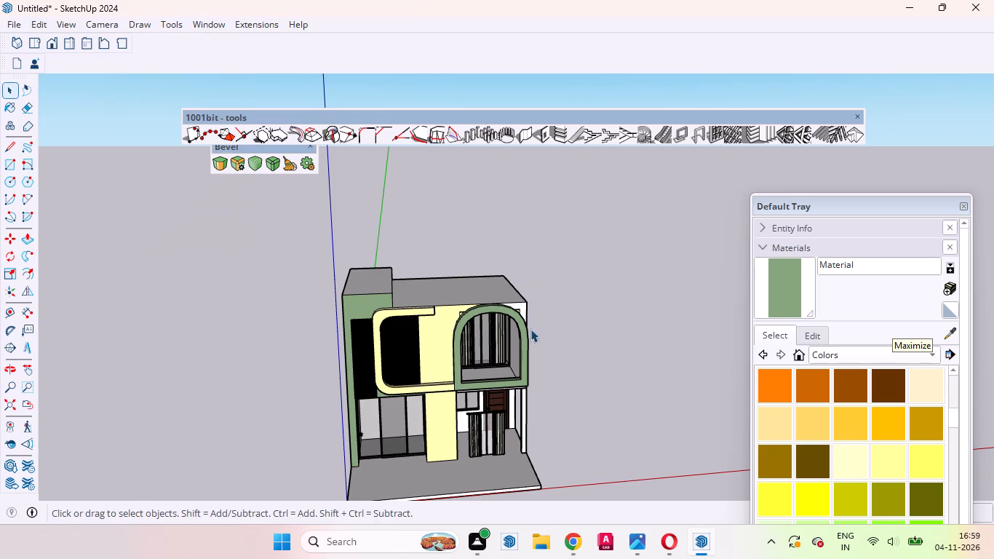
middle_drag(530, 330, 472, 232)
click(587, 341)
scroll(474, 333, up, 10)
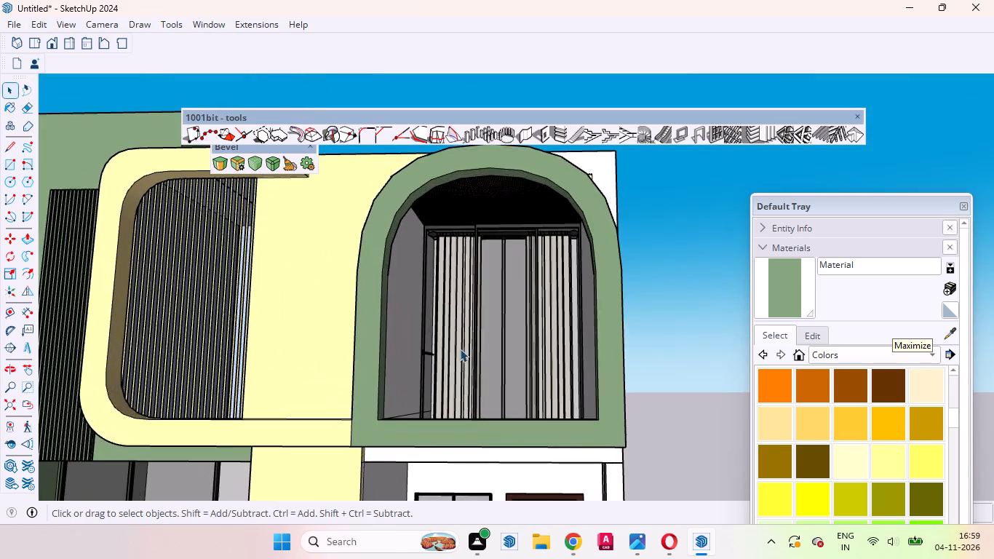
middle_drag(460, 349, 485, 354)
scroll(460, 350, up, 10)
middle_drag(431, 341, 375, 337)
scroll(375, 337, down, 10)
middle_drag(429, 330, 489, 326)
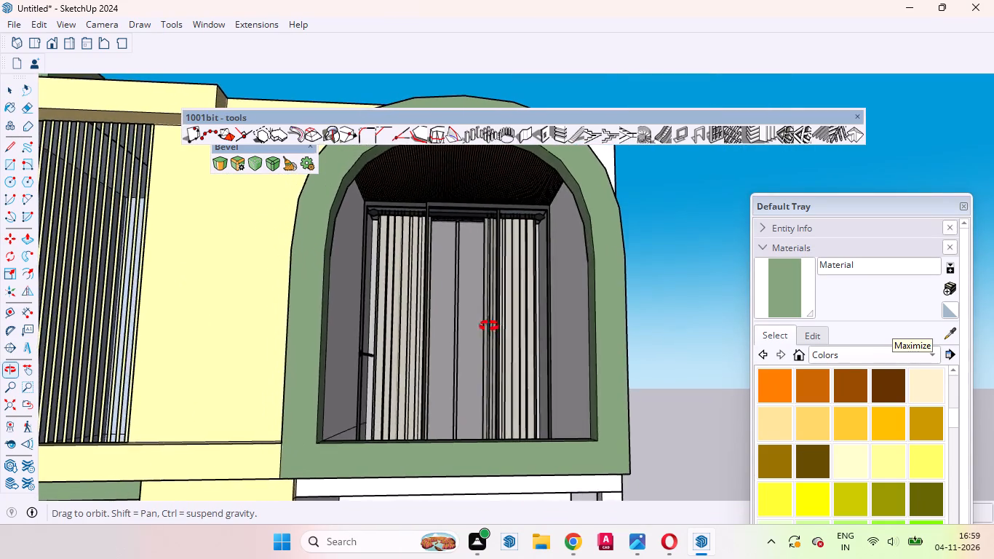
middle_drag(489, 326, 475, 319)
Open the house group and hide the arched balcony's sliding door component.
scroll(402, 306, up, 8)
click(402, 306)
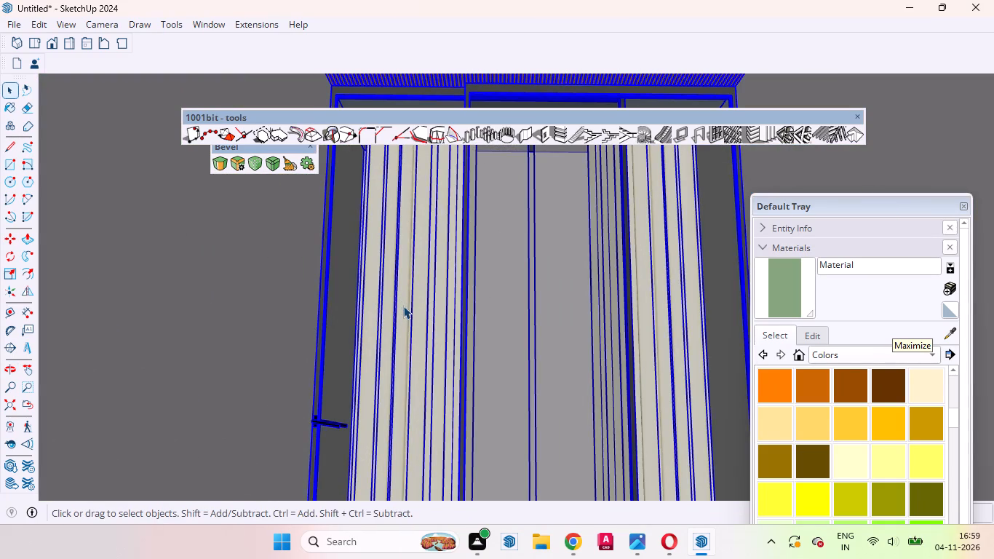
double_click(403, 306)
click(402, 313)
right_click(403, 313)
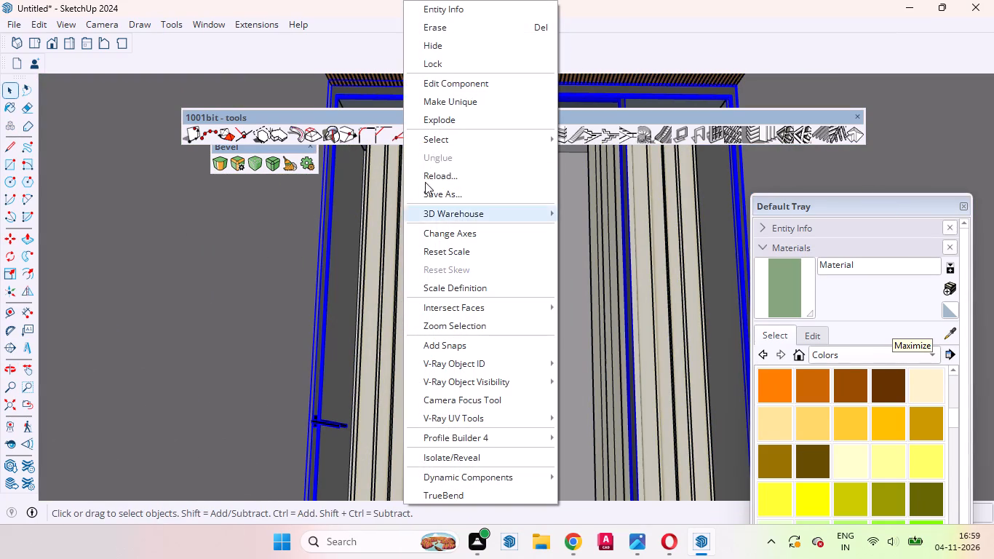
click(442, 49)
Scale the balcony curtain slightly wider at the end nearest the yellow facade wall.
click(400, 304)
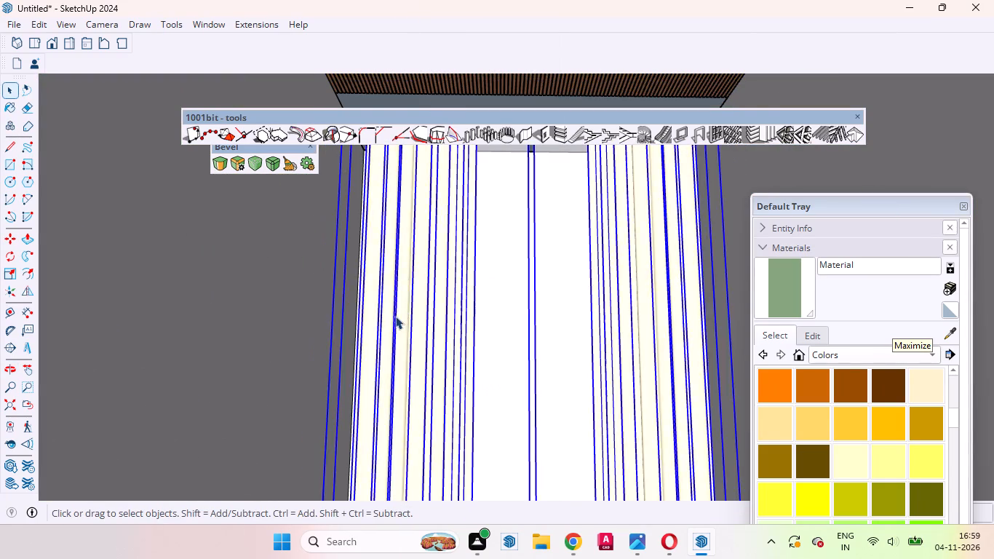
scroll(395, 319, up, 1)
middle_drag(395, 320, 407, 338)
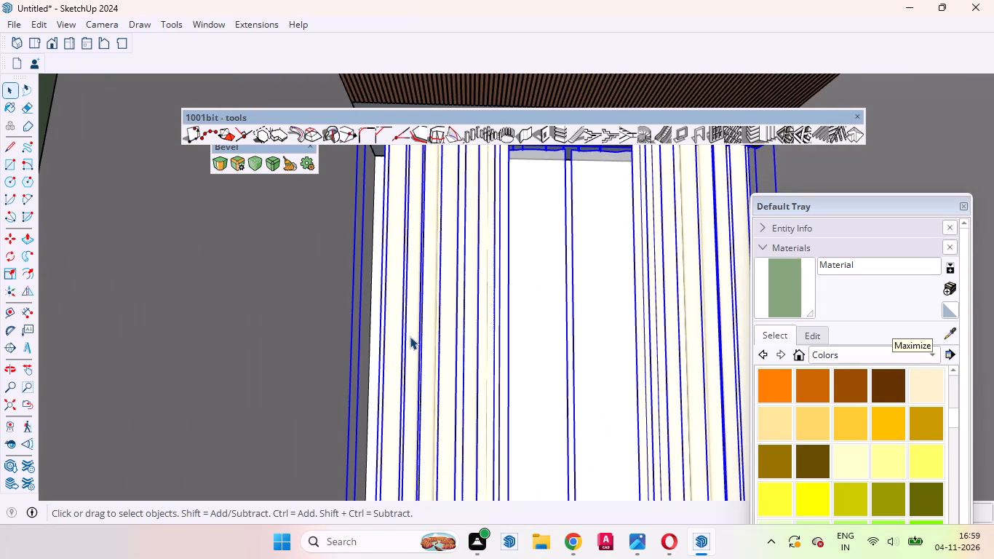
key(s)
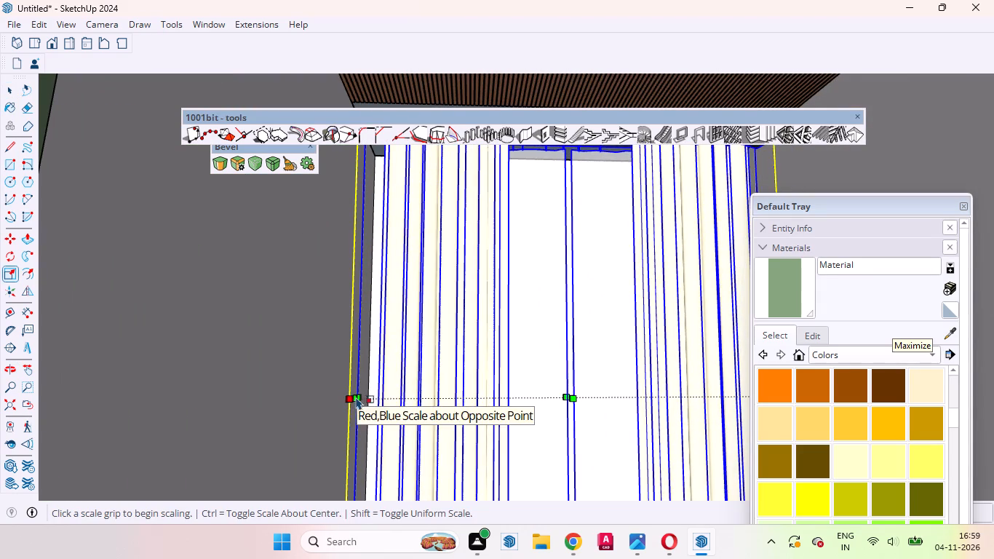
drag(357, 393, 336, 386)
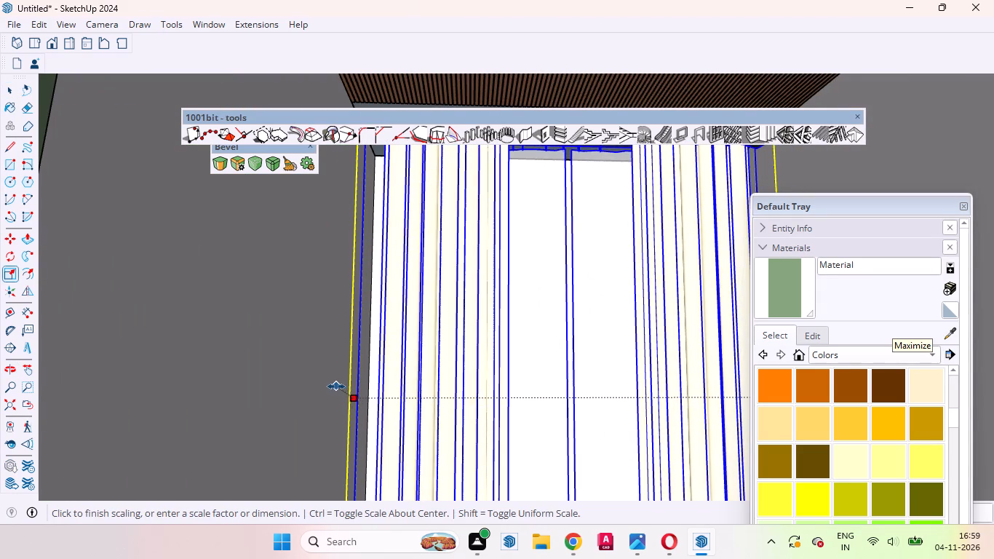
drag(336, 386, 269, 389)
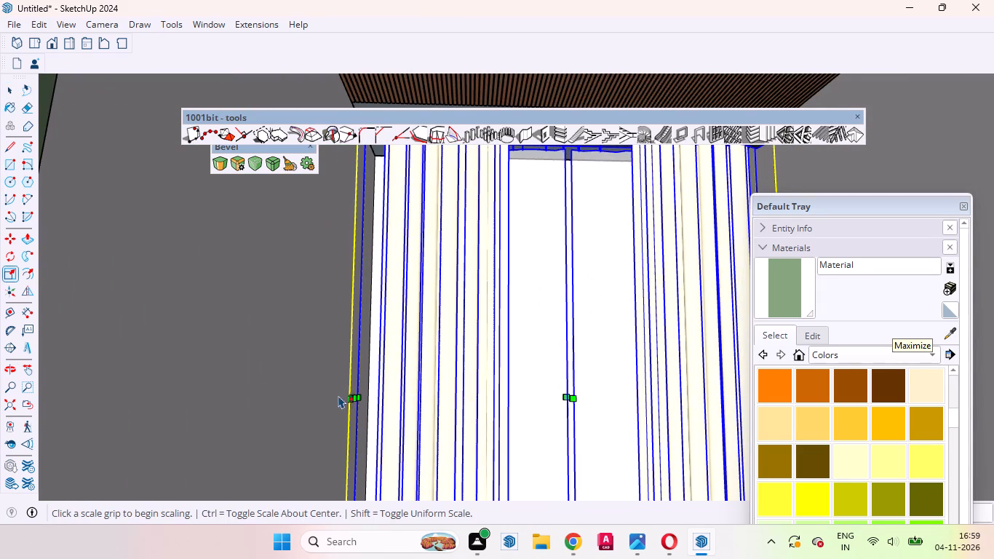
scroll(387, 396, up, 9)
drag(342, 393, 297, 384)
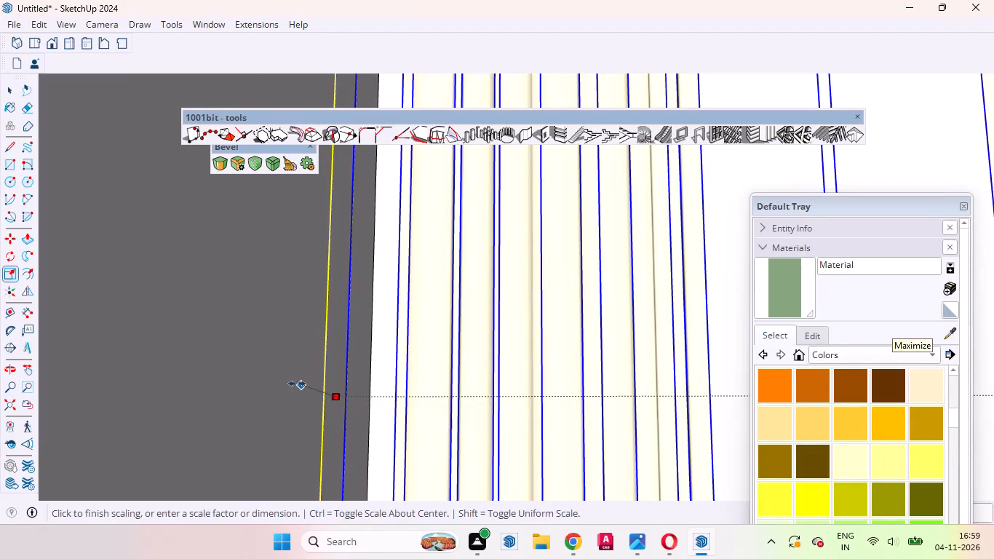
drag(297, 384, 295, 384)
middle_drag(424, 408, 424, 440)
scroll(457, 420, up, 1)
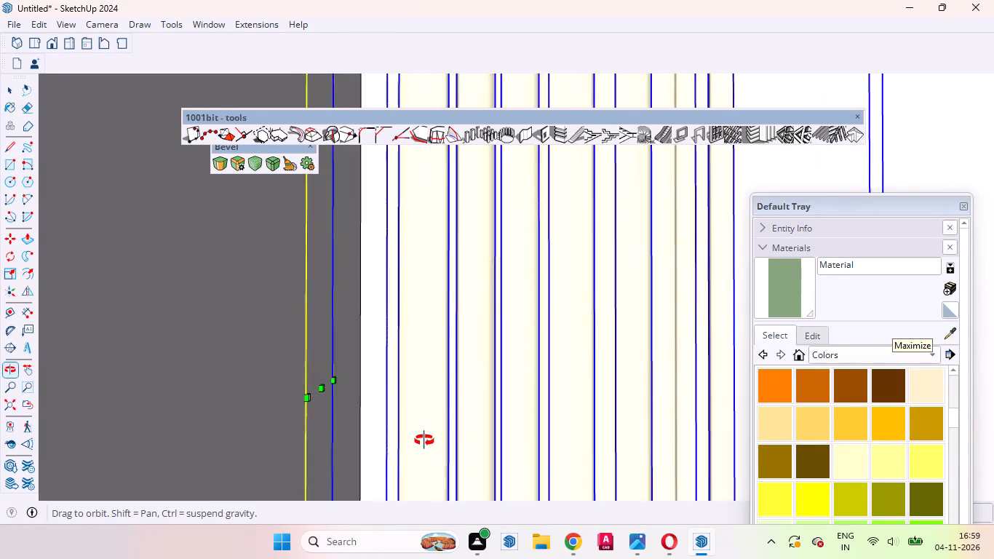
middle_drag(424, 440, 424, 440)
scroll(382, 400, up, 3)
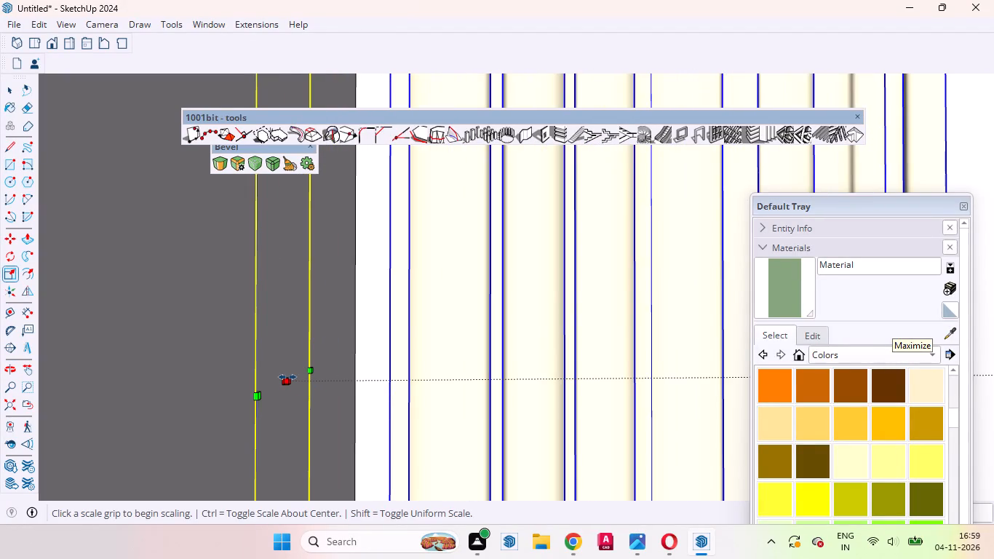
drag(287, 377, 255, 369)
scroll(338, 373, down, 3)
scroll(338, 380, up, 1)
scroll(338, 381, down, 11)
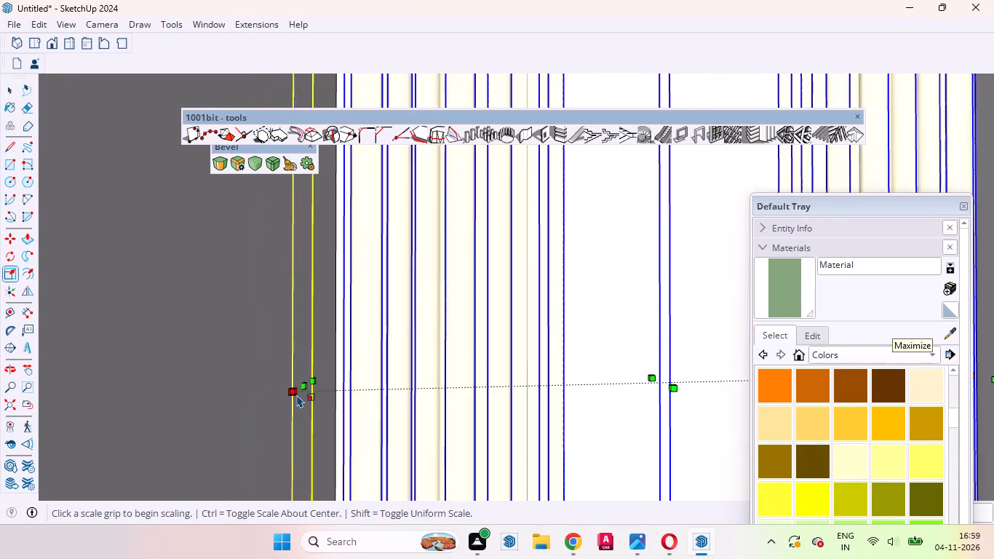
Scale the balcony curtain slightly wider at its other end, toward the outer side wall.
scroll(297, 395, down, 10)
scroll(504, 381, up, 9)
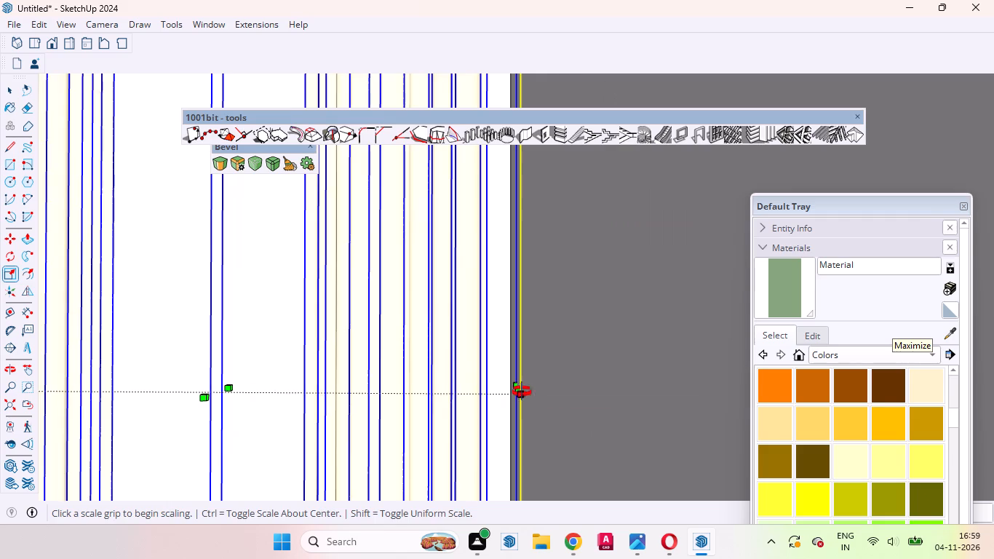
middle_drag(520, 391, 568, 414)
scroll(566, 414, up, 1)
drag(509, 381, 574, 363)
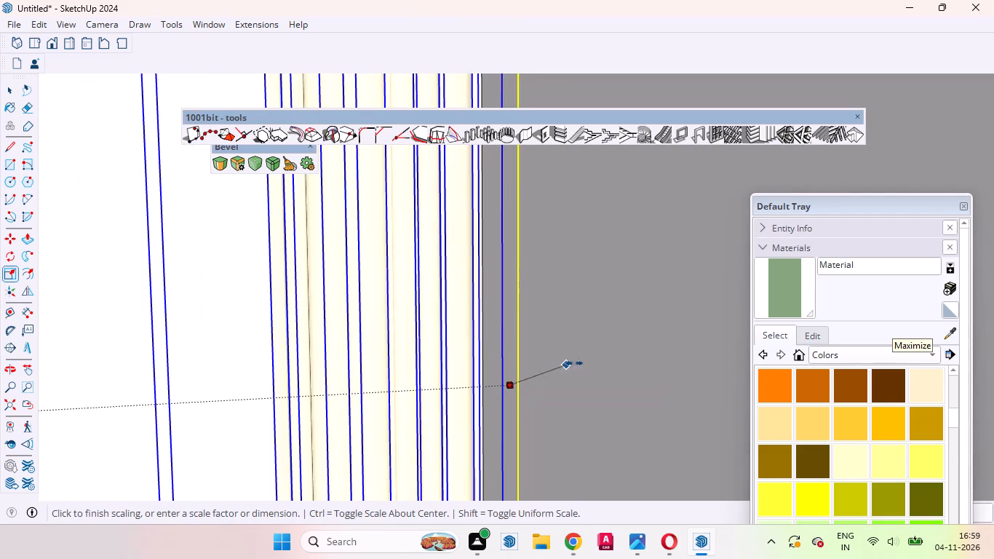
drag(574, 363, 735, 401)
scroll(216, 339, down, 14)
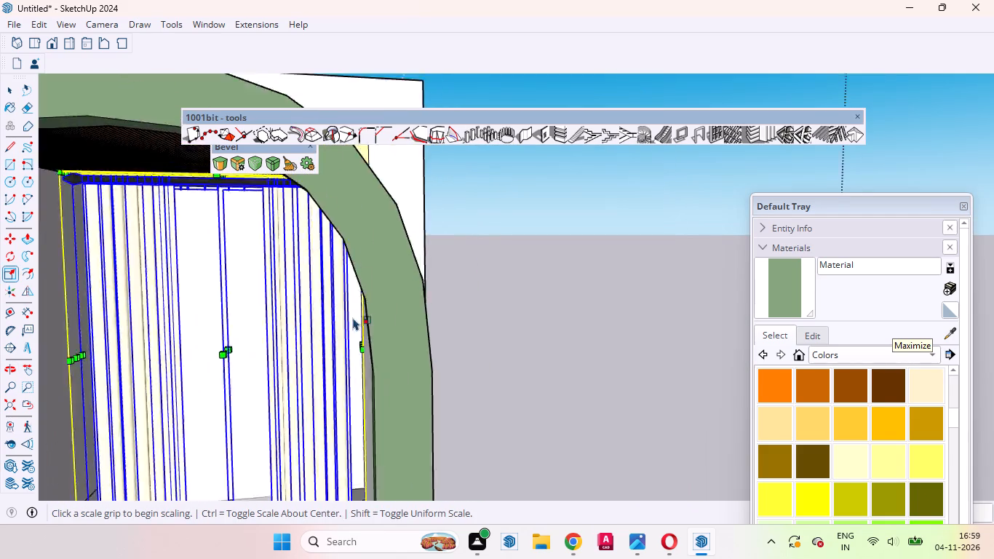
scroll(353, 317, down, 12)
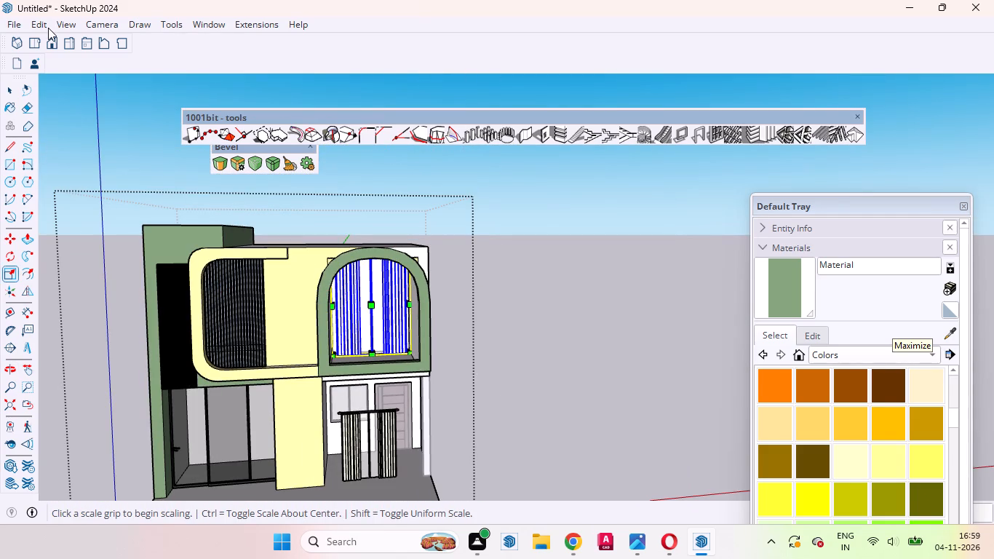
Unhide the last hidden sliding door in the arched balcony and close the house group.
click(39, 26)
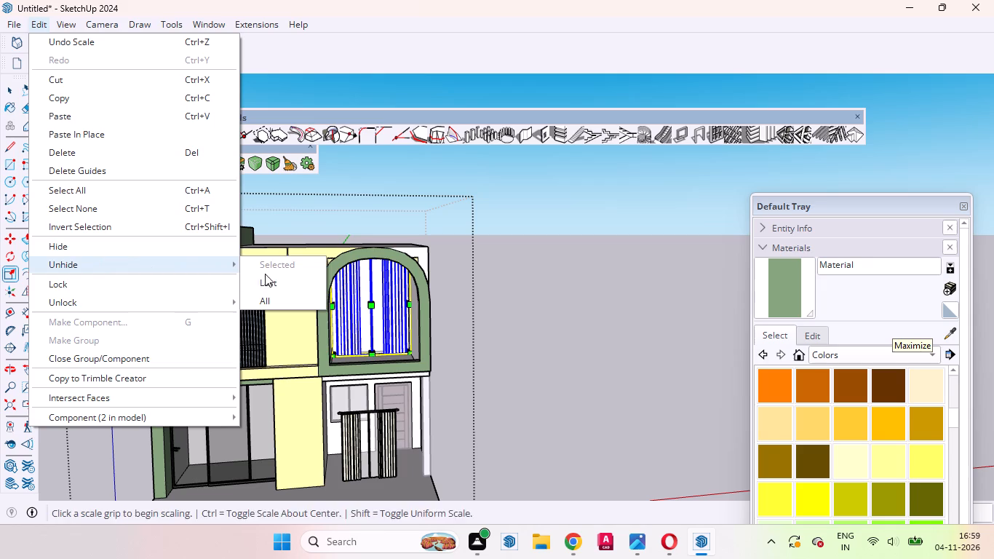
click(271, 274)
scroll(493, 274, down, 4)
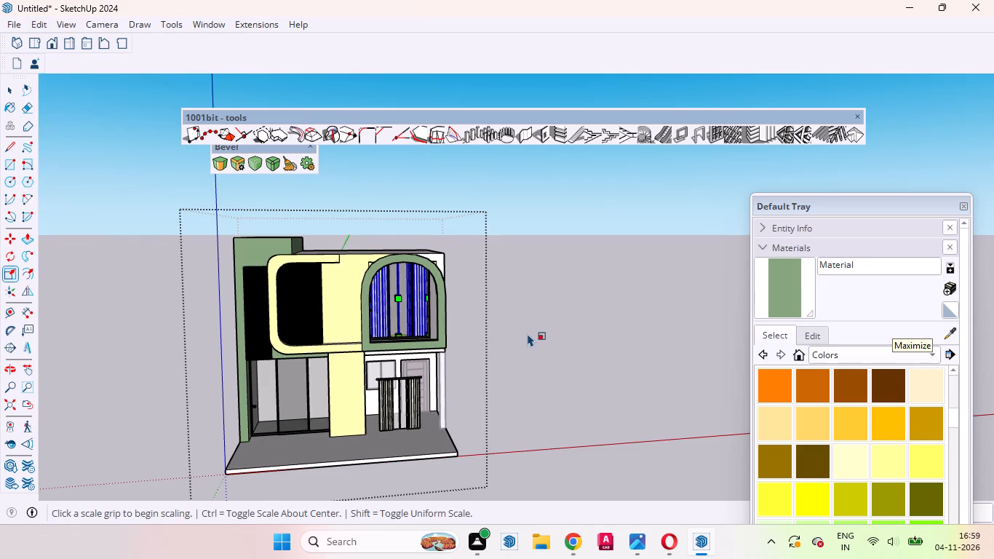
key(space)
double_click(528, 336)
Hide the sliding door component in the ground-floor opening beside the yellow column.
scroll(391, 382, up, 2)
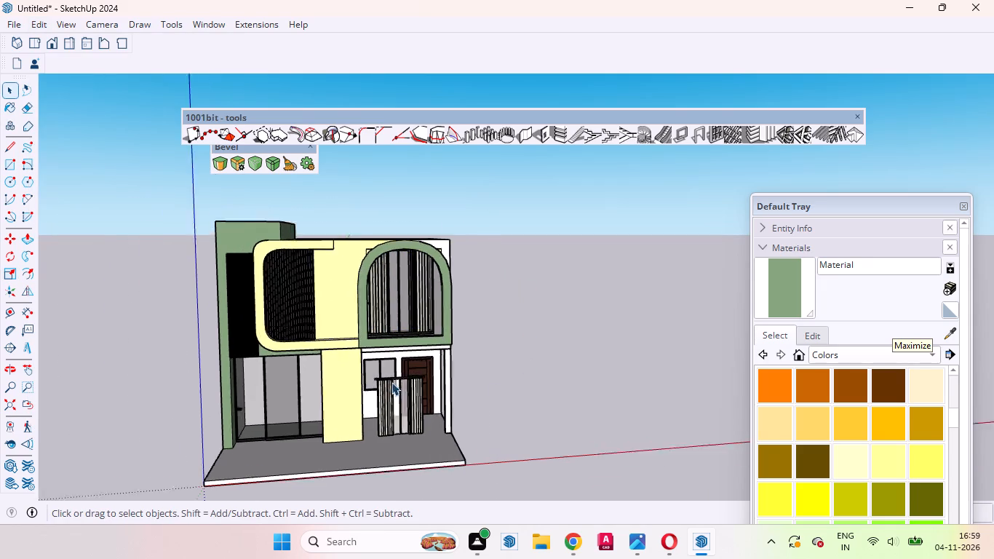
scroll(391, 382, up, 2)
middle_drag(321, 392, 287, 320)
scroll(196, 339, up, 8)
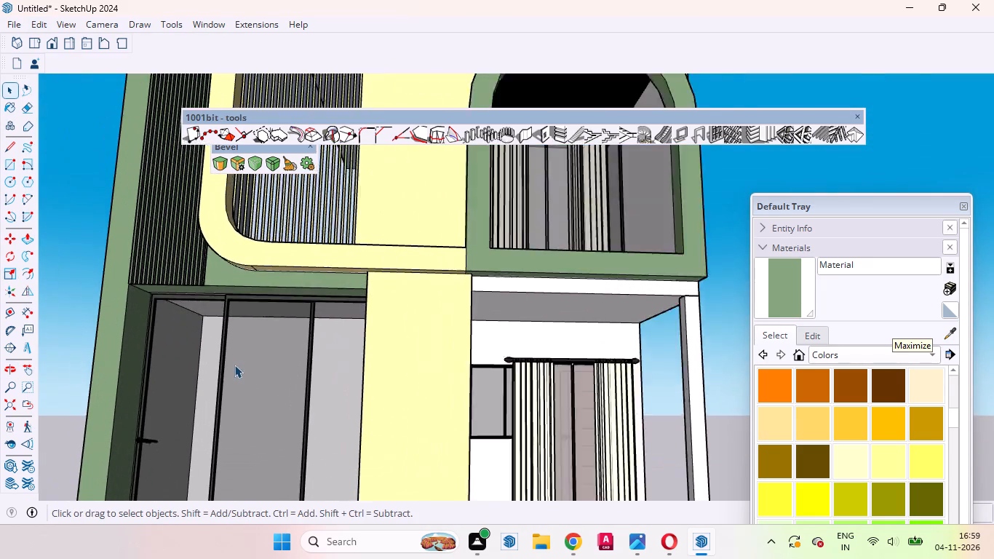
click(233, 362)
click(233, 363)
drag(233, 363, 228, 376)
click(220, 390)
right_click(222, 386)
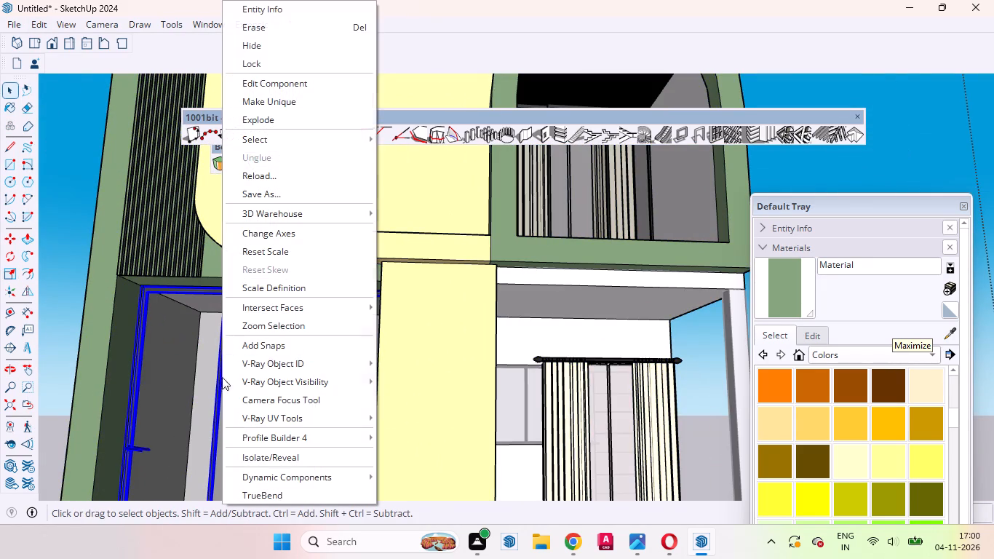
click(253, 48)
Move the curtain from the ground-floor opening near the white post into the opening beneath the louvres, beside the yellow column.
scroll(333, 339, down, 10)
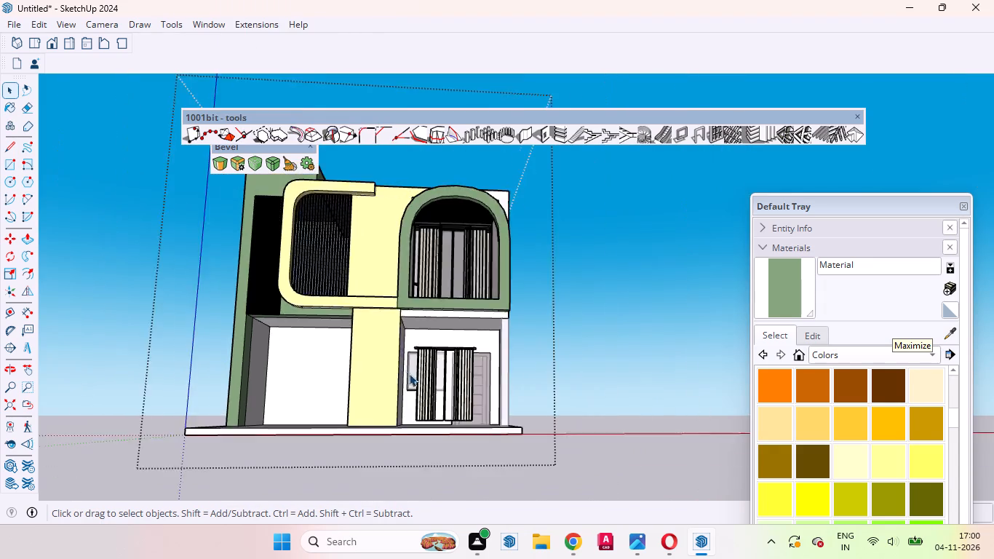
middle_drag(410, 378, 333, 389)
click(425, 385)
scroll(429, 368, up, 5)
scroll(440, 389, down, 1)
scroll(440, 389, up, 3)
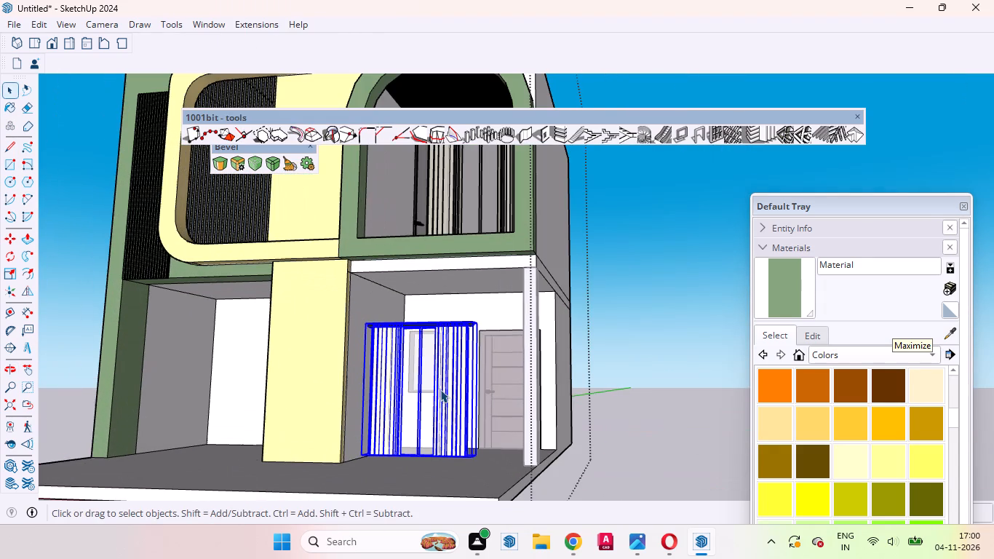
key(m)
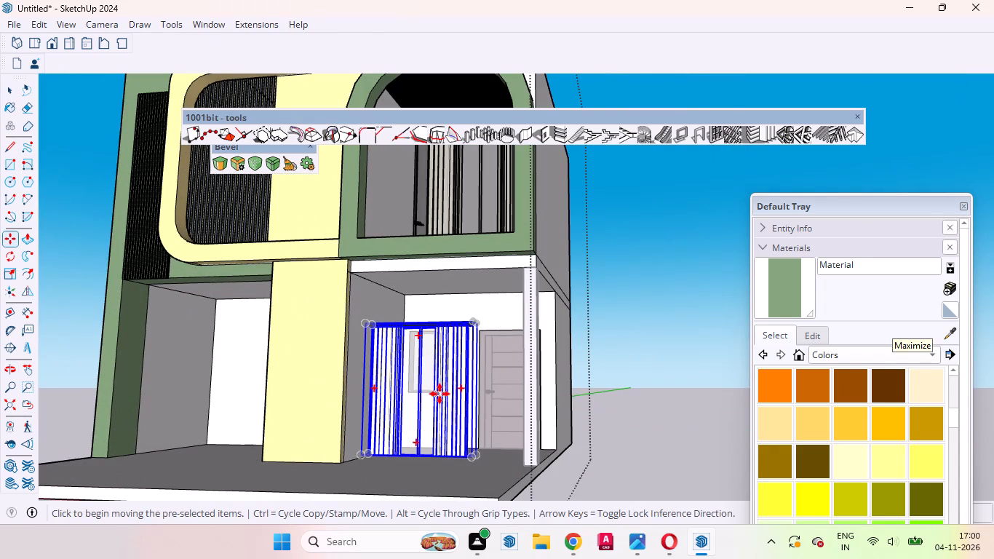
scroll(339, 320, up, 15)
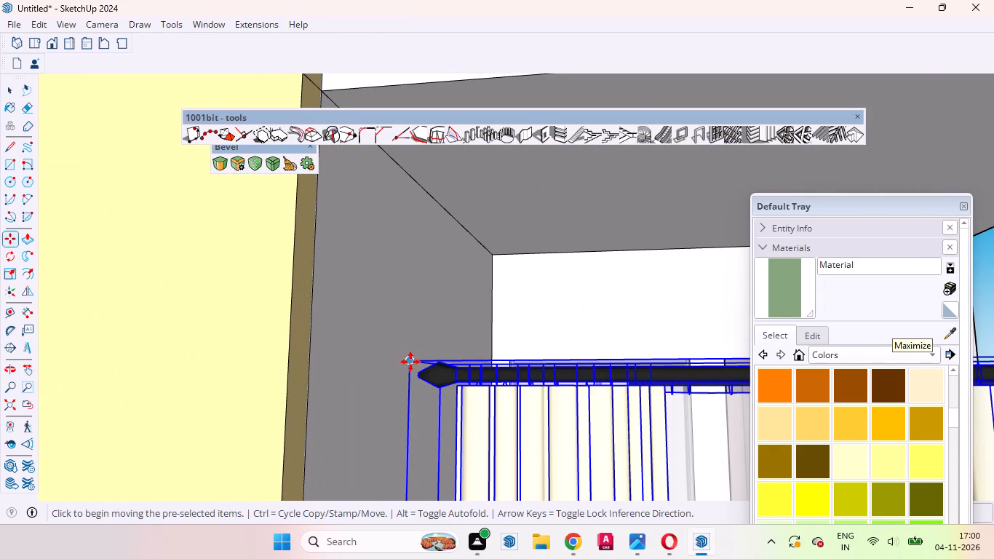
click(410, 361)
scroll(310, 366, down, 20)
scroll(310, 366, down, 9)
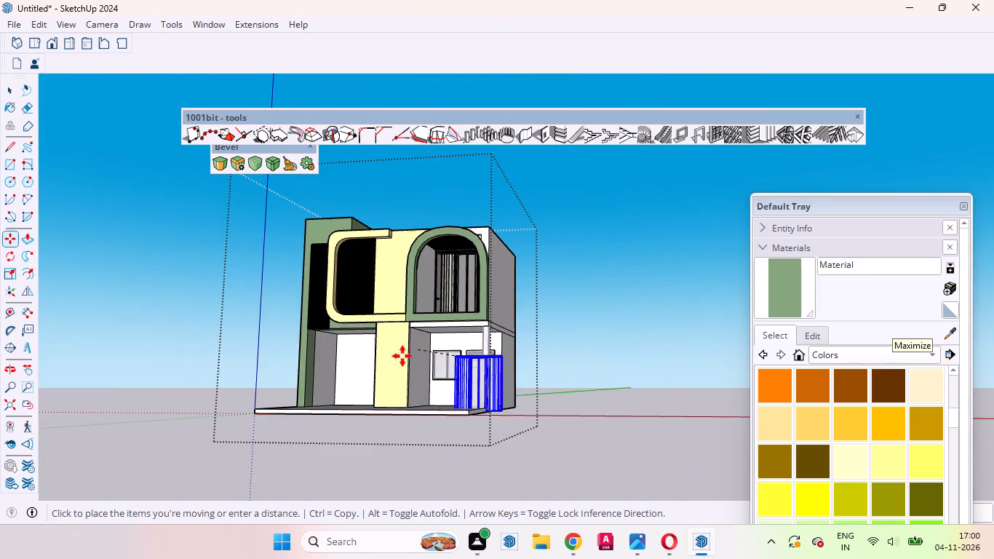
scroll(318, 343, up, 20)
middle_drag(325, 333, 302, 279)
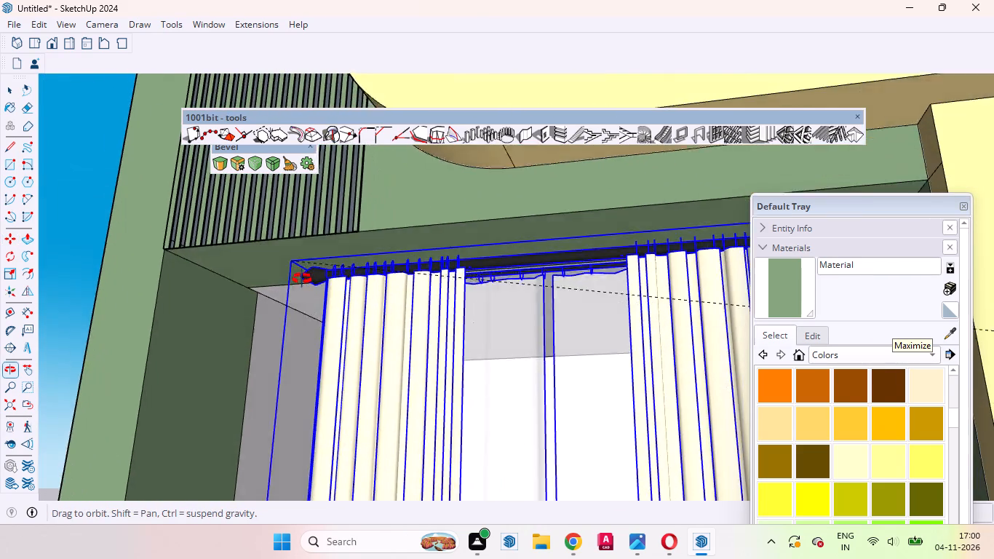
middle_drag(302, 279, 301, 277)
scroll(303, 282, up, 13)
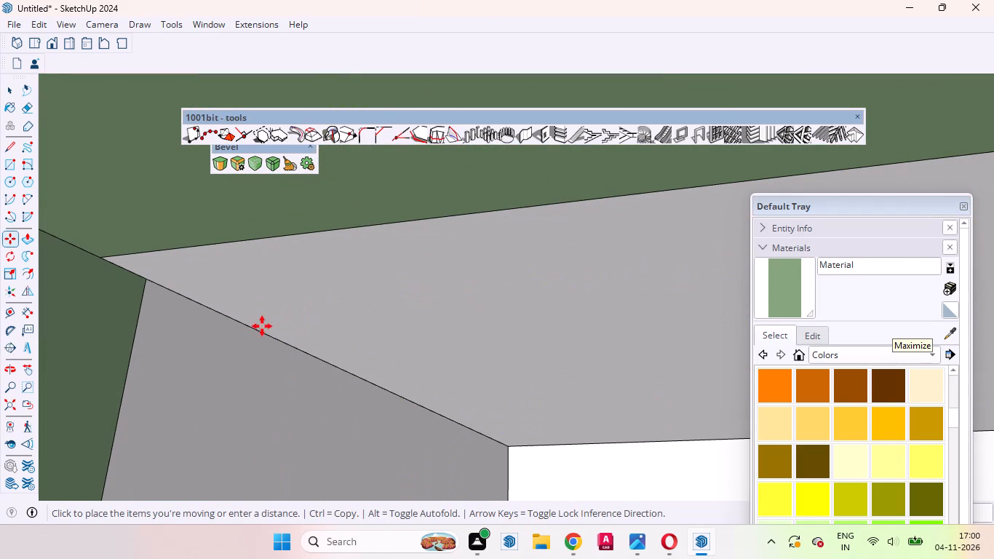
click(261, 328)
Shift the curtain sideways by its upper corner toward the green outer side wall of the opening.
scroll(287, 341, down, 20)
scroll(287, 341, down, 8)
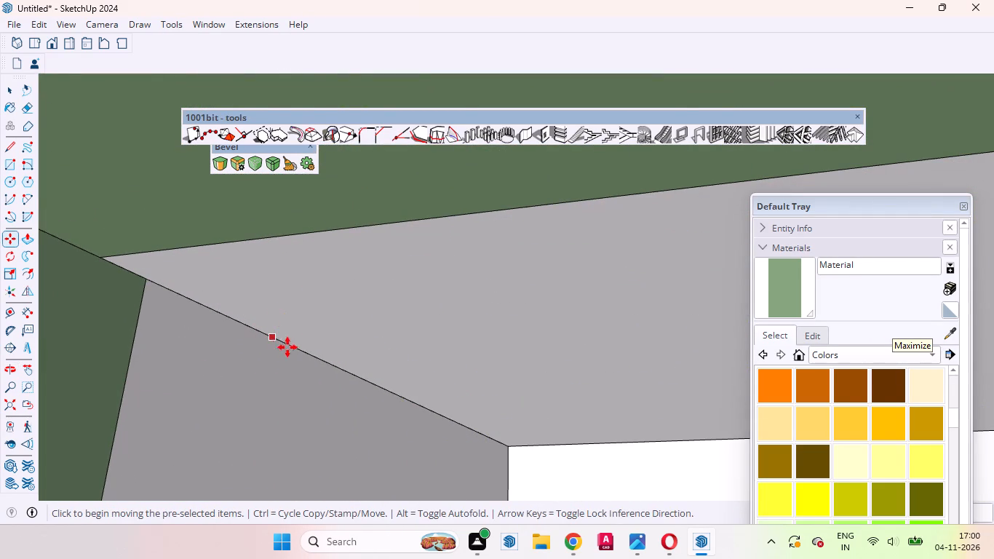
scroll(242, 345, down, 7)
scroll(244, 386, up, 6)
scroll(295, 407, down, 2)
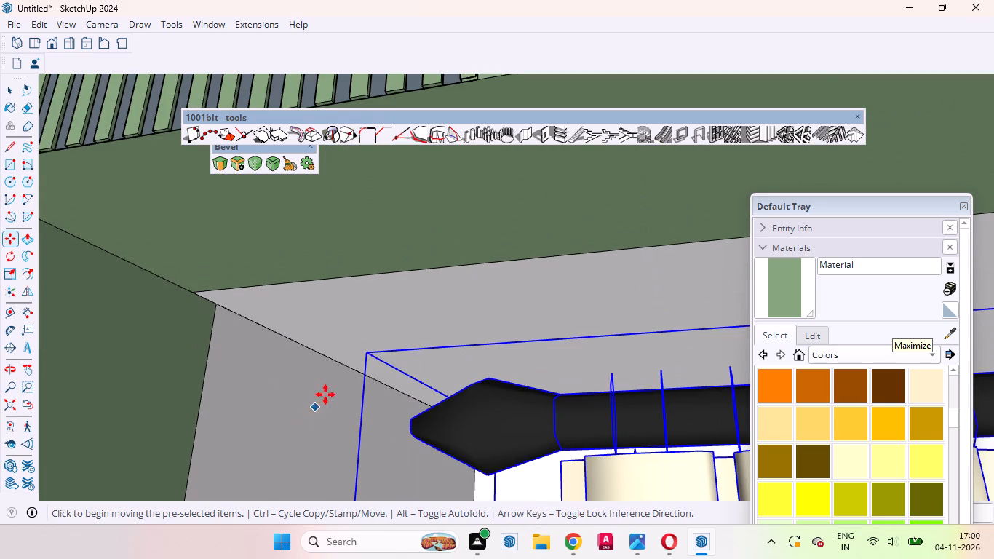
click(363, 353)
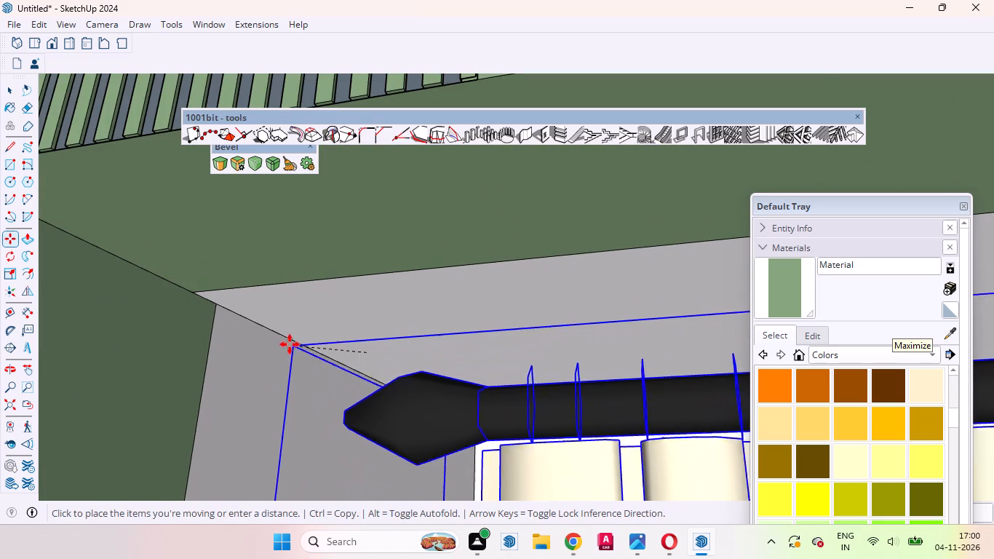
click(82, 346)
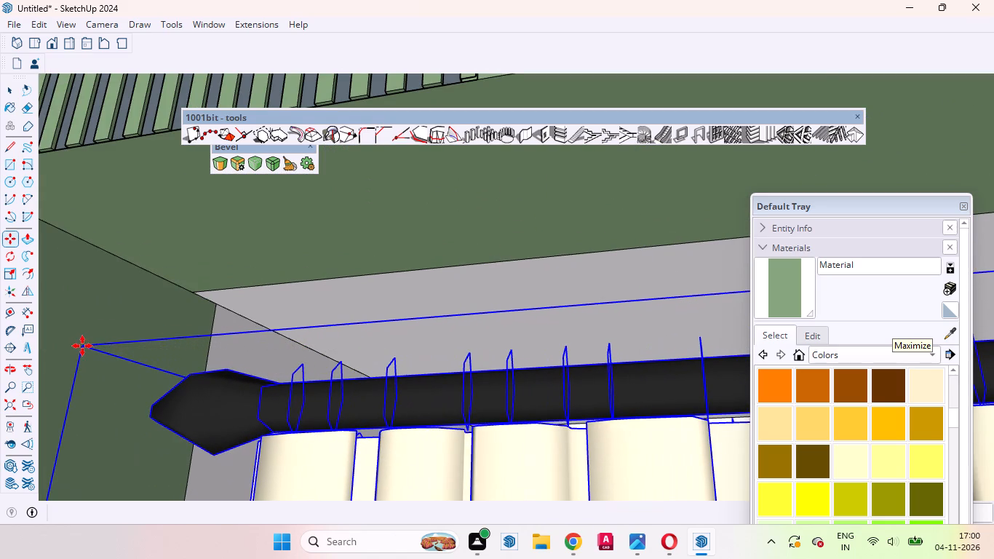
Move the curtain by its upper corner onto the opening's top front corner beside the yellow column.
middle_drag(293, 423, 443, 420)
scroll(443, 421, down, 19)
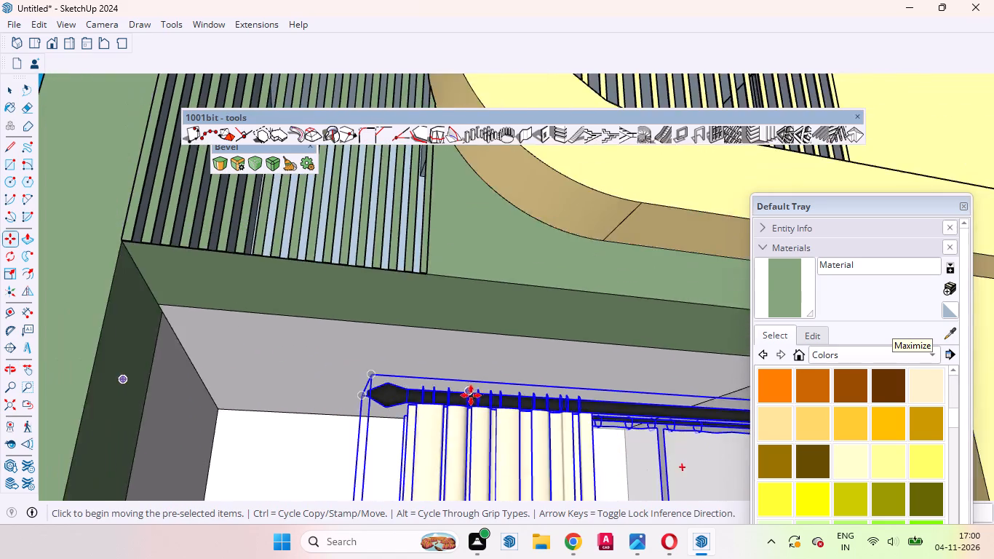
scroll(471, 395, down, 14)
scroll(592, 389, up, 10)
middle_drag(511, 424, 544, 418)
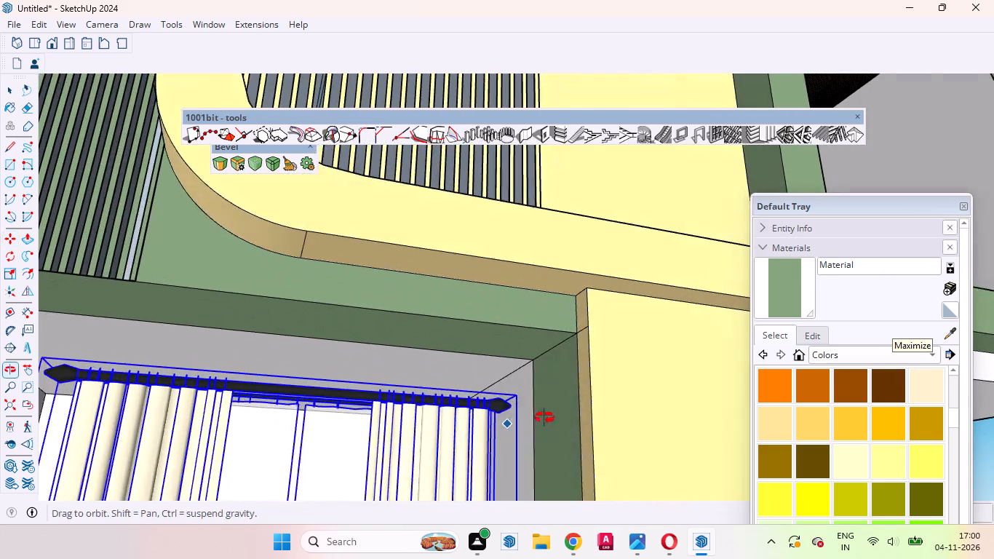
middle_drag(544, 418, 554, 416)
click(538, 381)
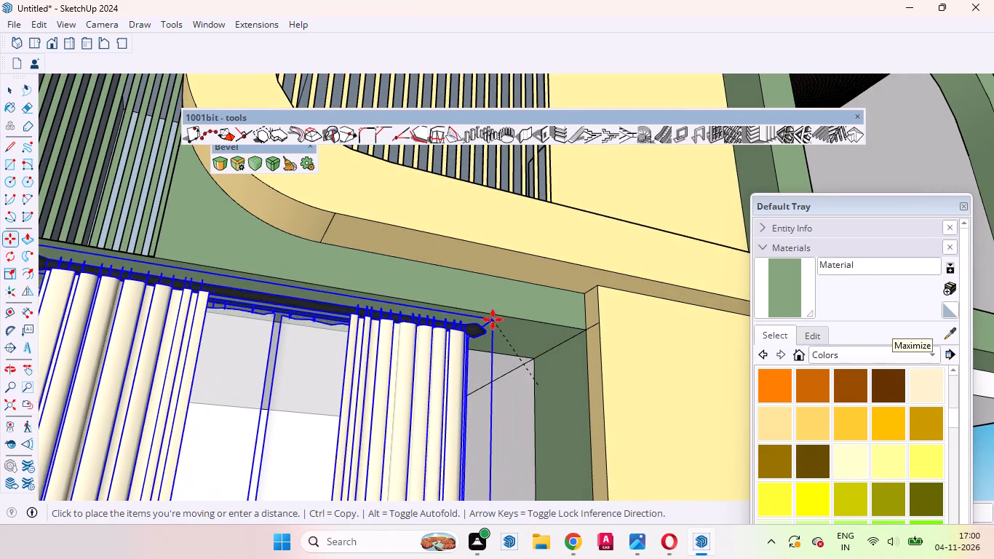
scroll(570, 373, up, 10)
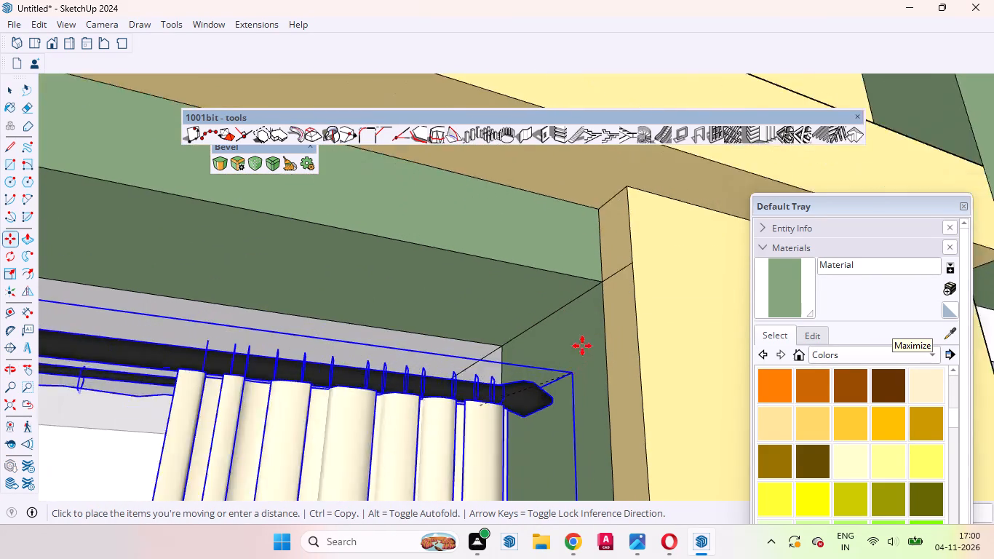
scroll(582, 346, up, 5)
scroll(636, 263, down, 1)
scroll(643, 248, up, 11)
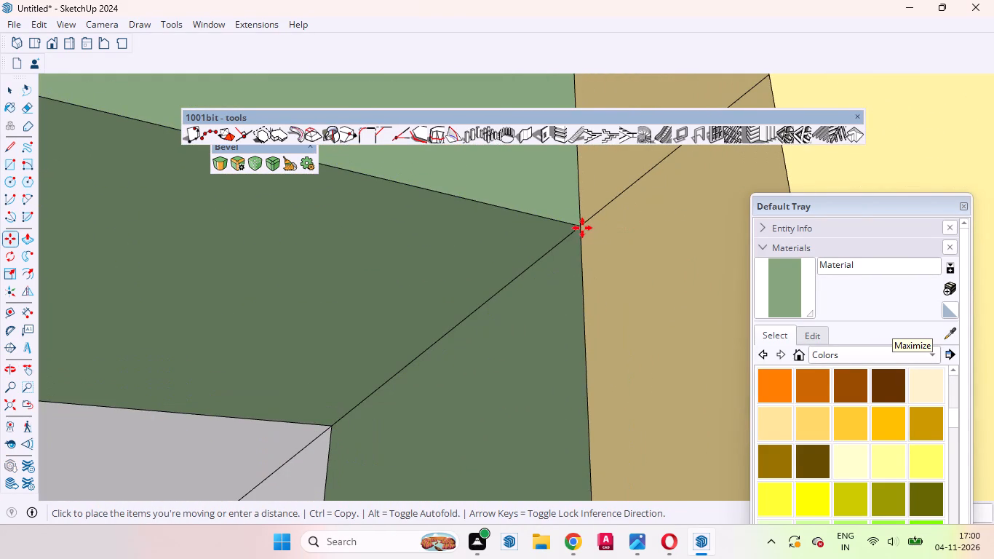
click(582, 228)
scroll(429, 317, down, 11)
click(428, 314)
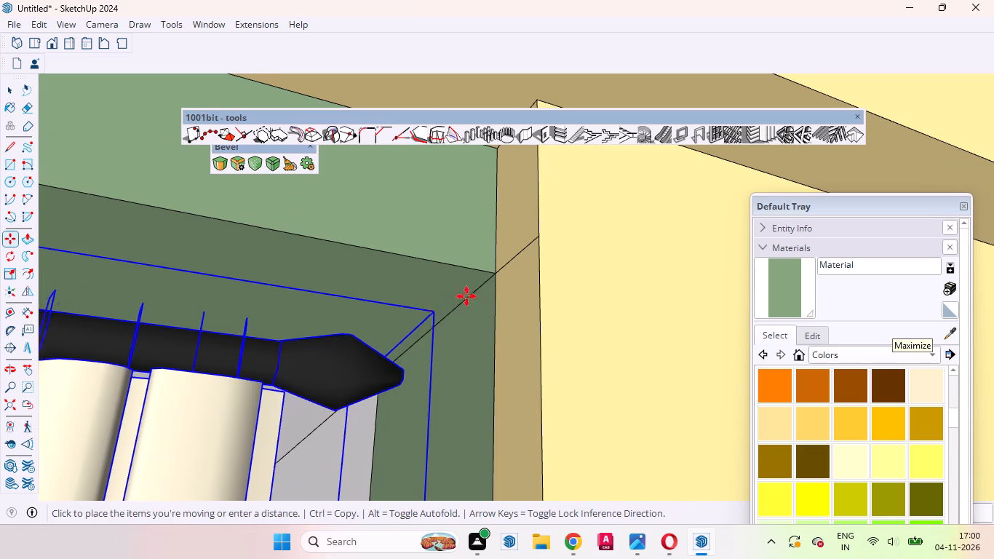
click(496, 273)
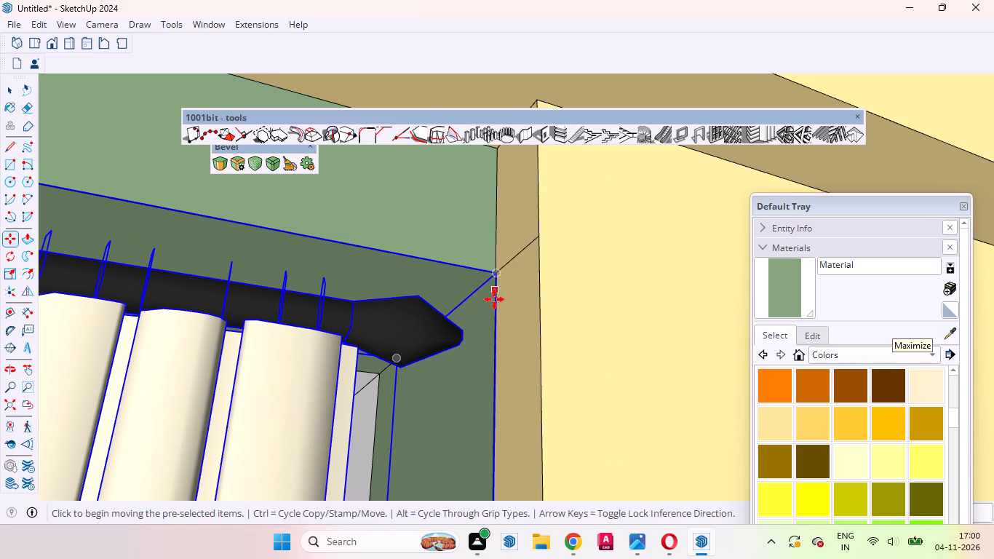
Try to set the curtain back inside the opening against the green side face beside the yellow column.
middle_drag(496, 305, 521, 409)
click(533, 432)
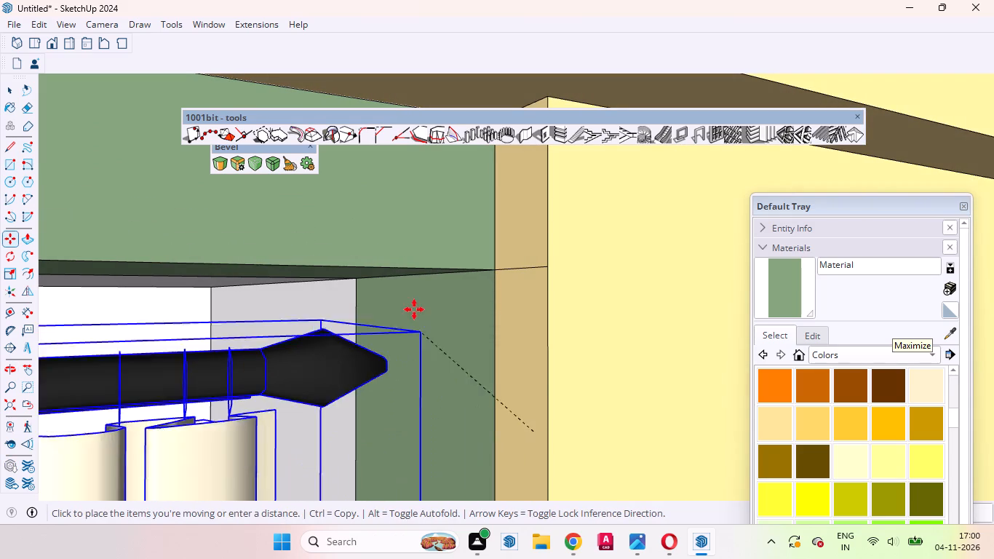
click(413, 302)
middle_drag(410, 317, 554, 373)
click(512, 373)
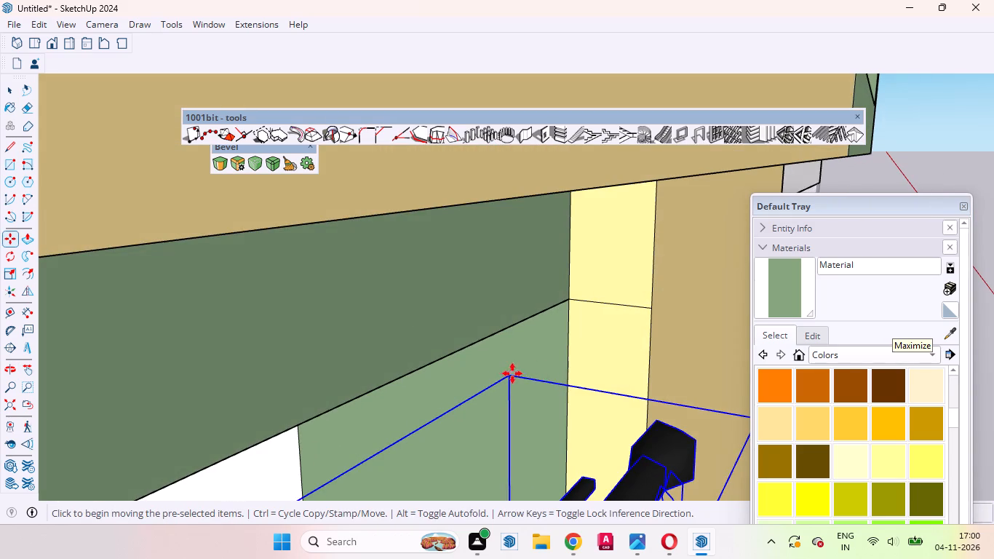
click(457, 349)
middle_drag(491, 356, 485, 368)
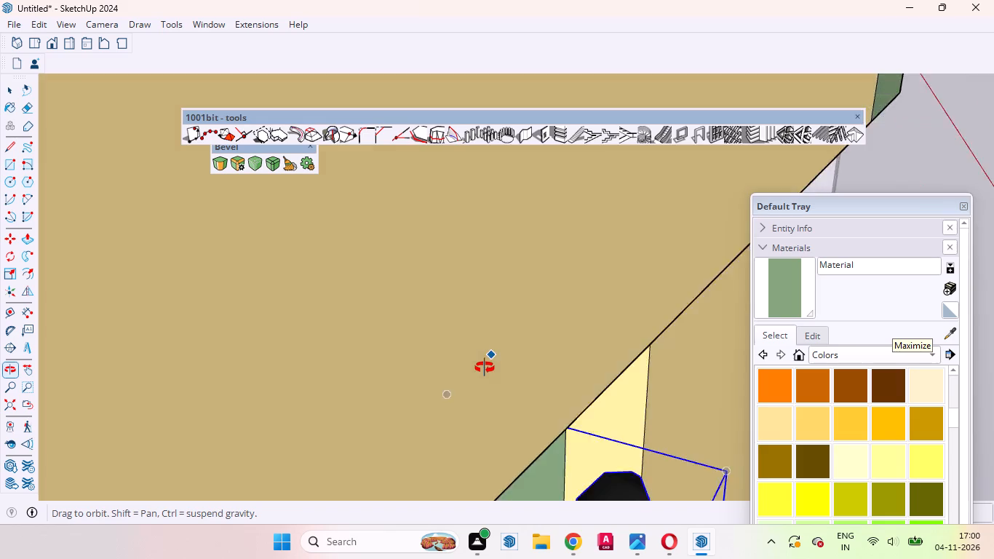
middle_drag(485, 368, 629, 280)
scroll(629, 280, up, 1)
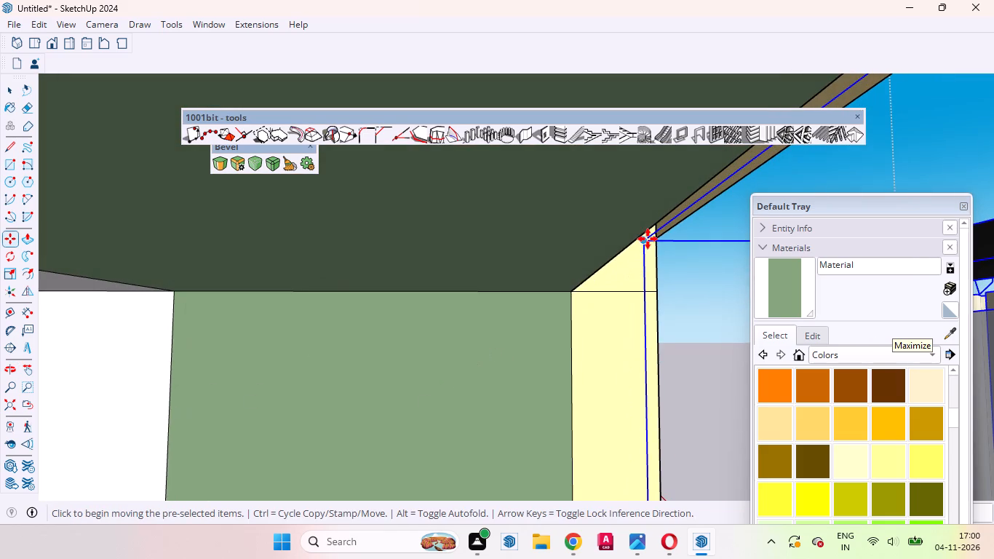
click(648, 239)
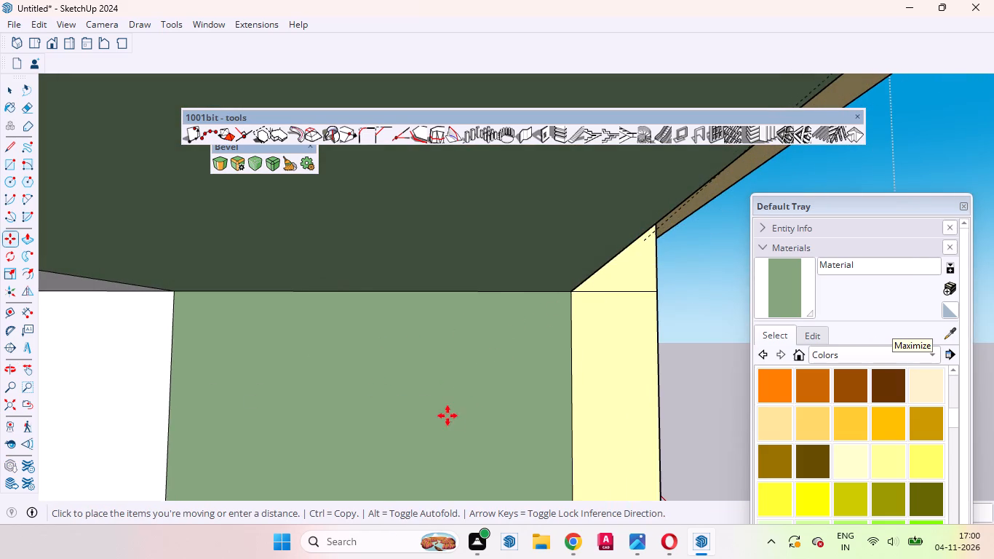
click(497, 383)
Bring the stray curtain from outside the house back to the green side face of the ground-floor opening.
scroll(522, 425, down, 14)
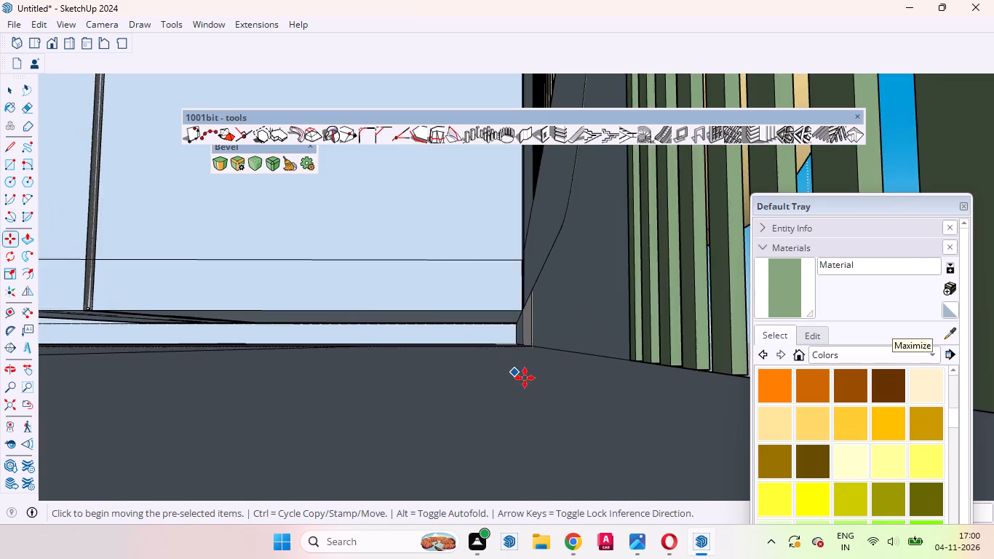
middle_drag(521, 383, 366, 388)
scroll(370, 385, down, 20)
scroll(370, 385, down, 8)
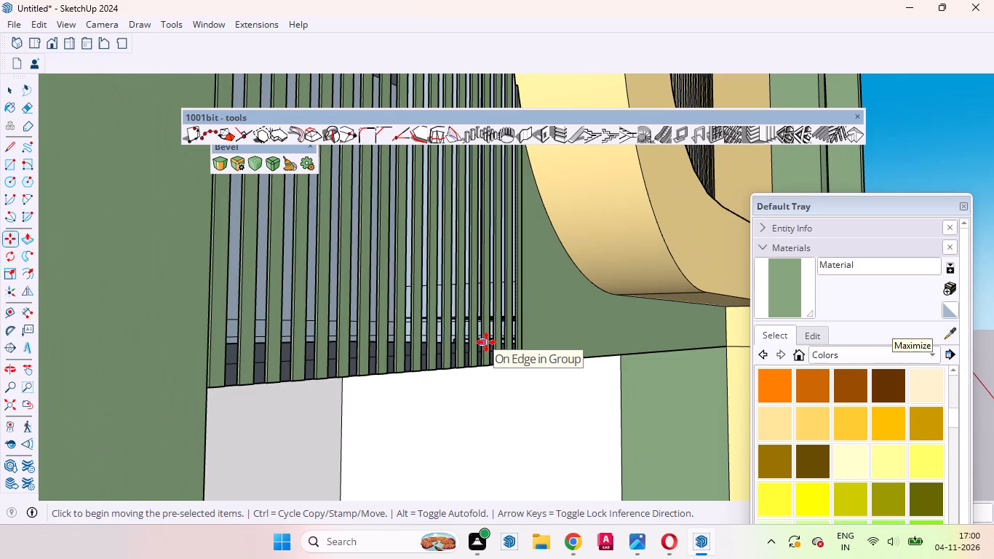
scroll(432, 455, down, 15)
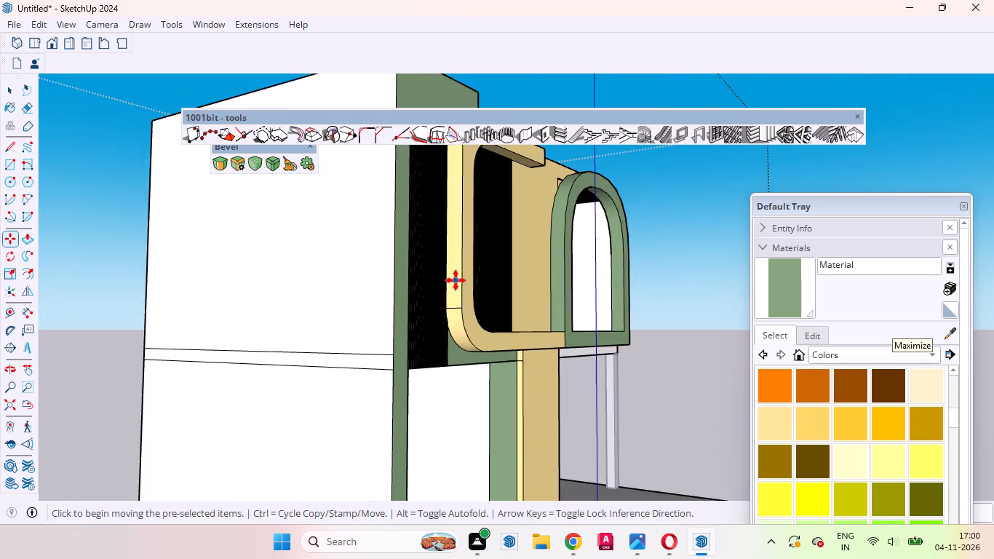
scroll(456, 280, down, 5)
middle_drag(546, 455, 537, 539)
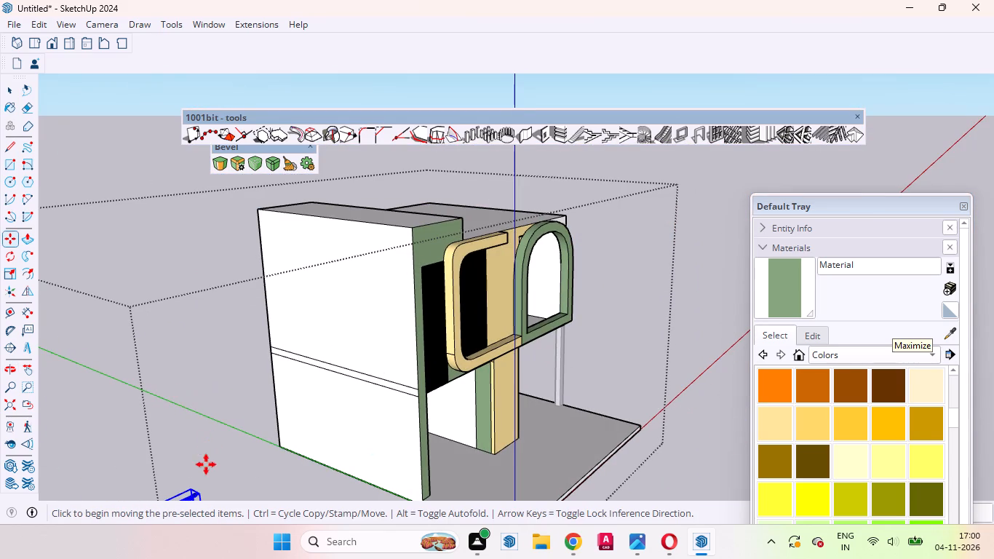
click(201, 489)
scroll(510, 384, up, 9)
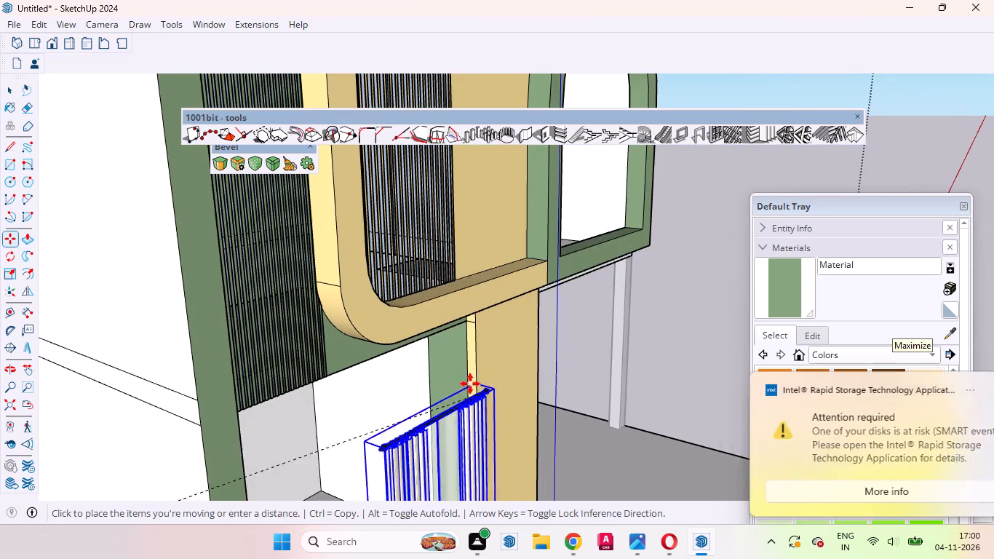
scroll(399, 377, up, 3)
scroll(399, 377, down, 1)
scroll(399, 377, up, 7)
middle_drag(407, 368, 418, 314)
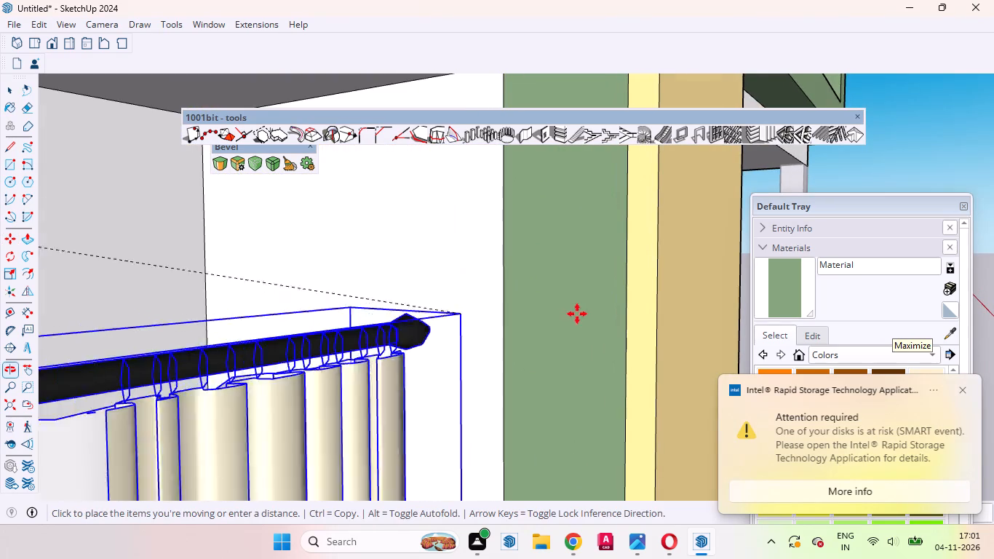
click(578, 288)
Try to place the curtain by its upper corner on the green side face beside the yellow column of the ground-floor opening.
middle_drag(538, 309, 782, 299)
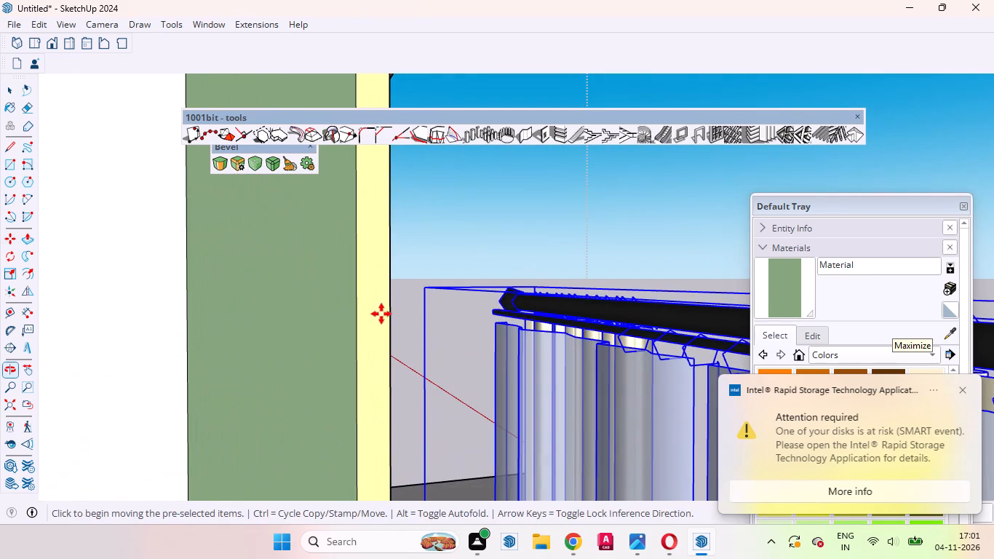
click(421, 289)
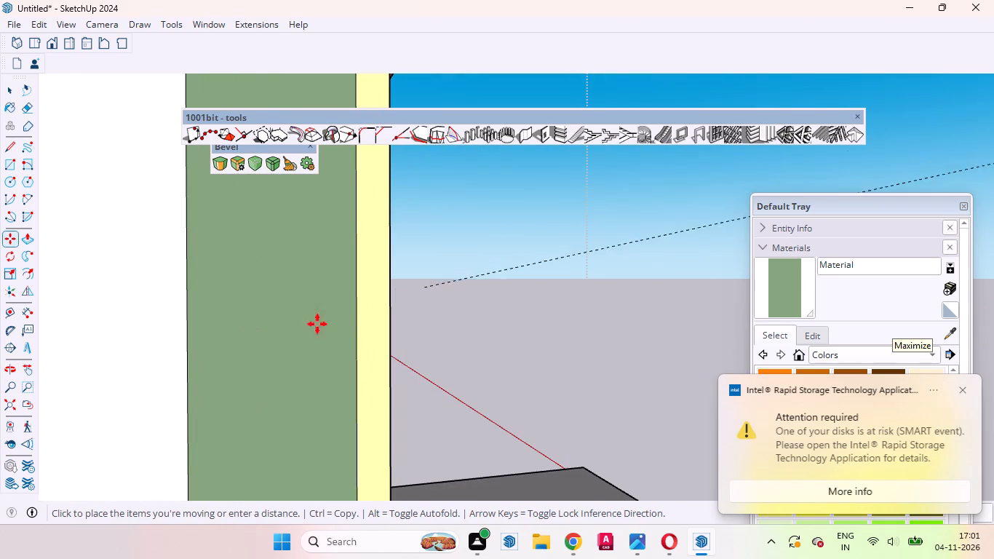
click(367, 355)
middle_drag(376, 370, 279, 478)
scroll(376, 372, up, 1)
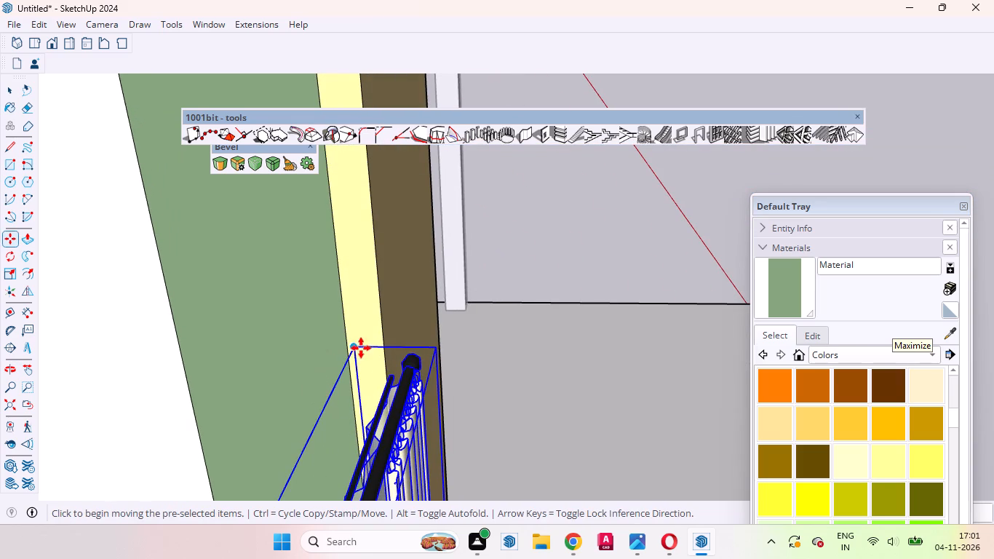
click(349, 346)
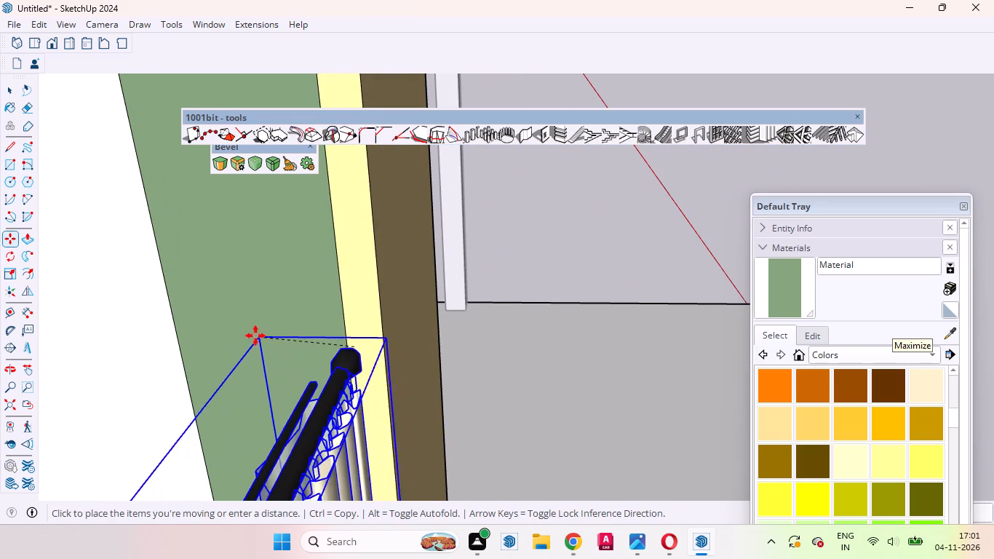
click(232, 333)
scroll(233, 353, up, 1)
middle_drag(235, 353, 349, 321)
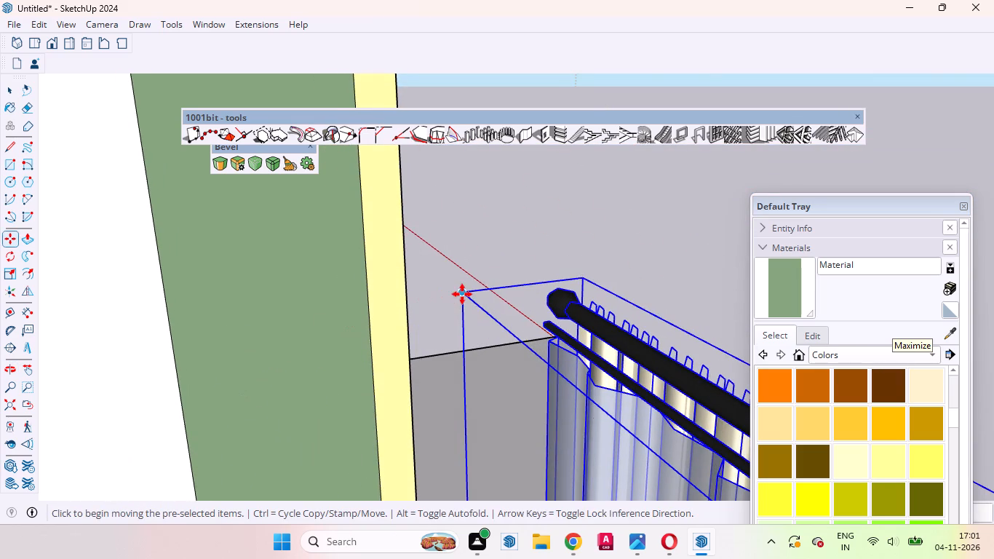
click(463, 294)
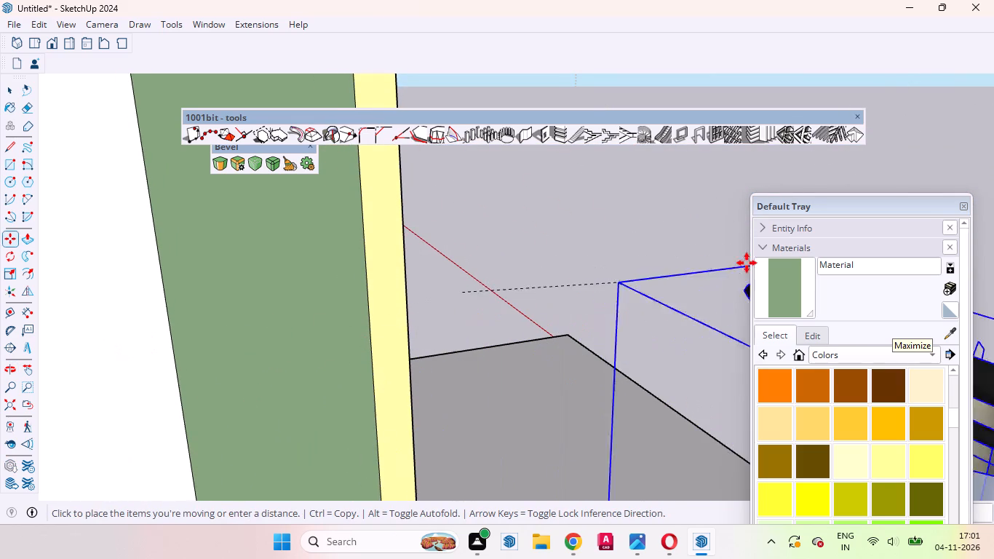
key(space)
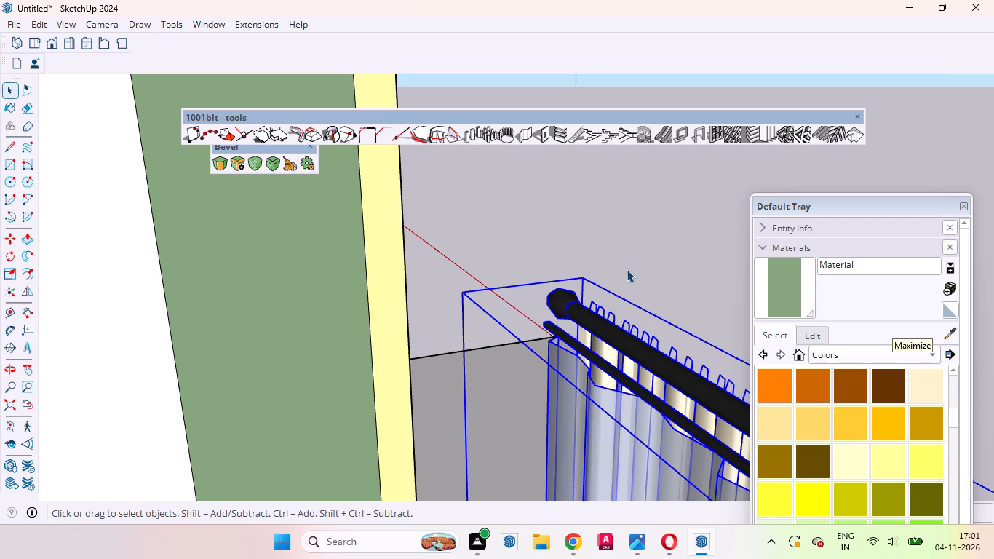
Delete the misplaced curtain from the ground-floor opening.
key(Delete)
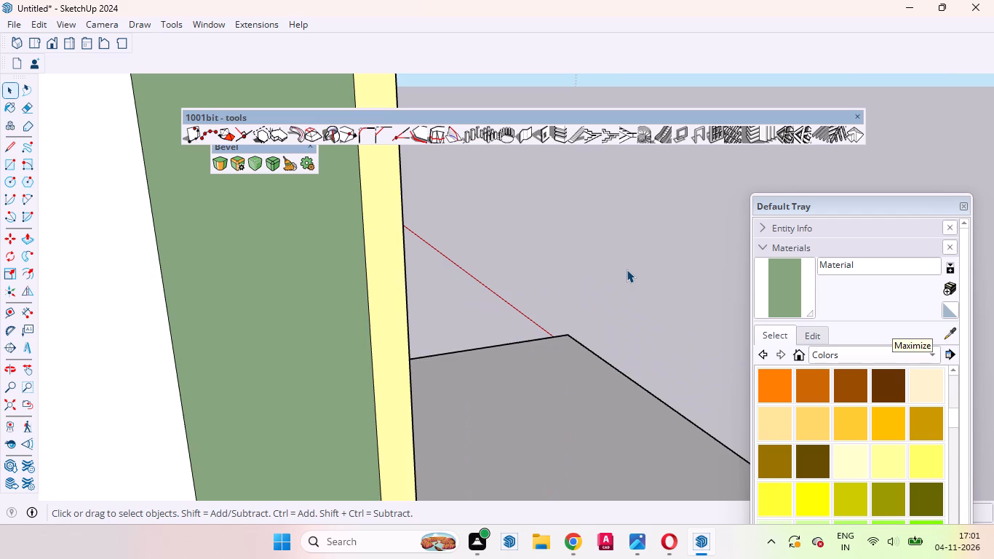
Return to the front view and look over the whole house from an oblique angle.
scroll(616, 275, down, 9)
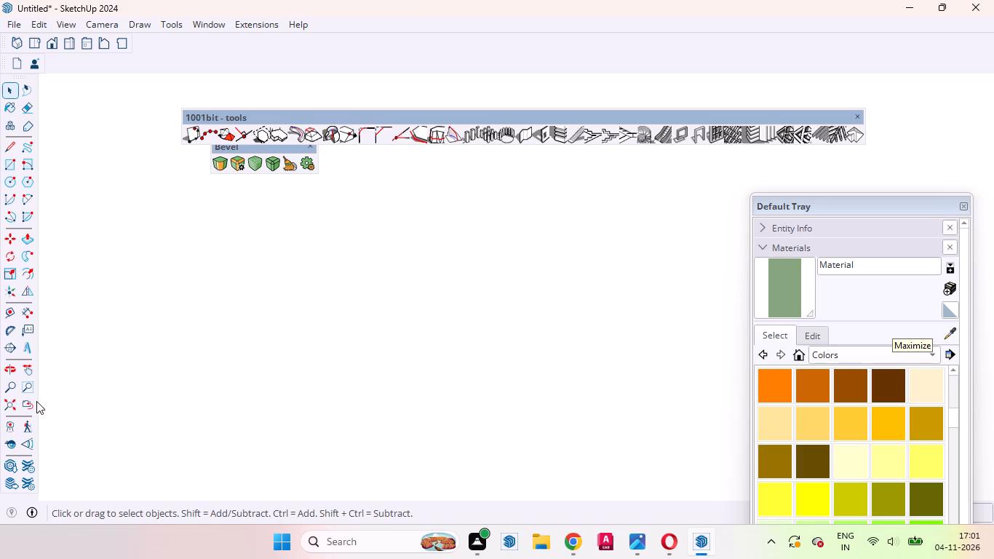
click(54, 35)
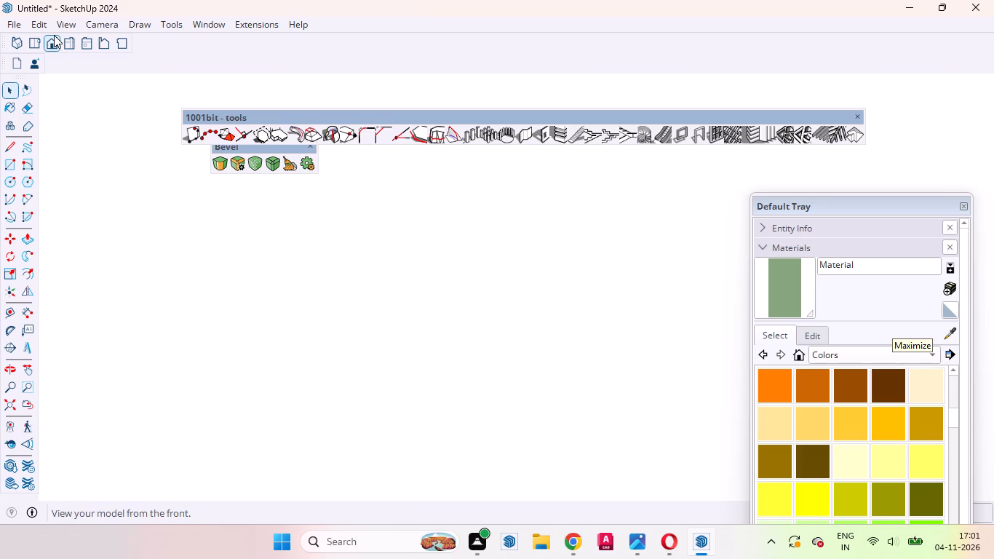
scroll(266, 558, down, 6)
scroll(367, 308, down, 10)
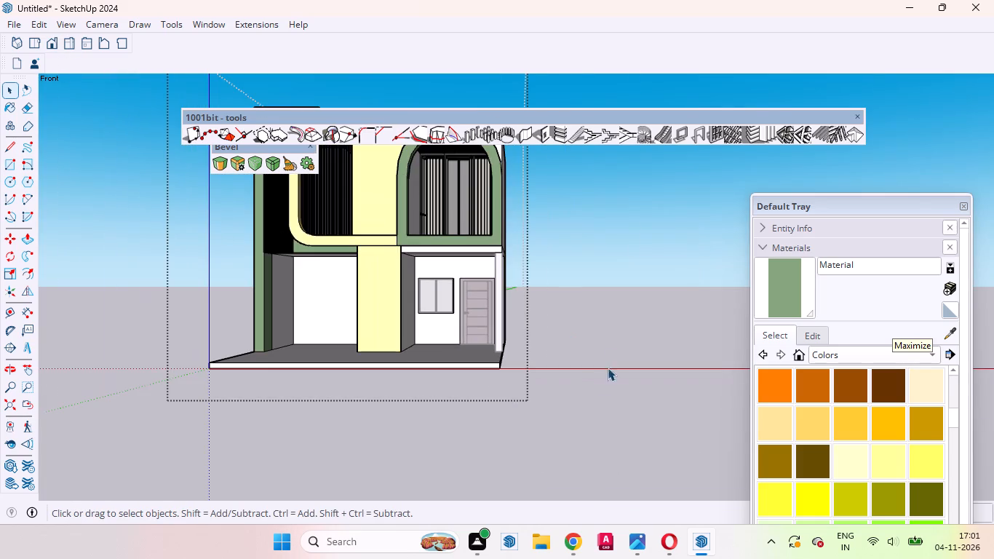
middle_drag(341, 226, 469, 249)
scroll(448, 314, down, 9)
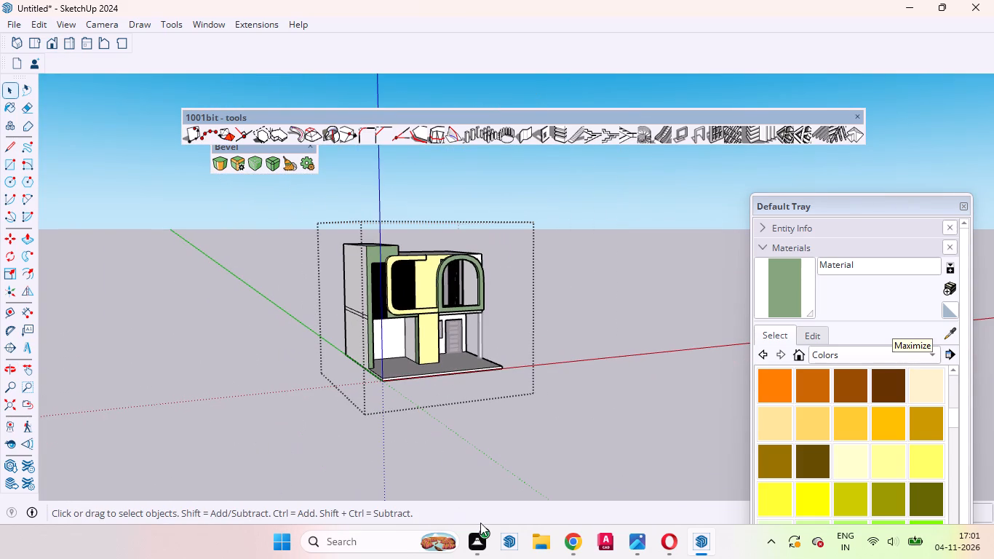